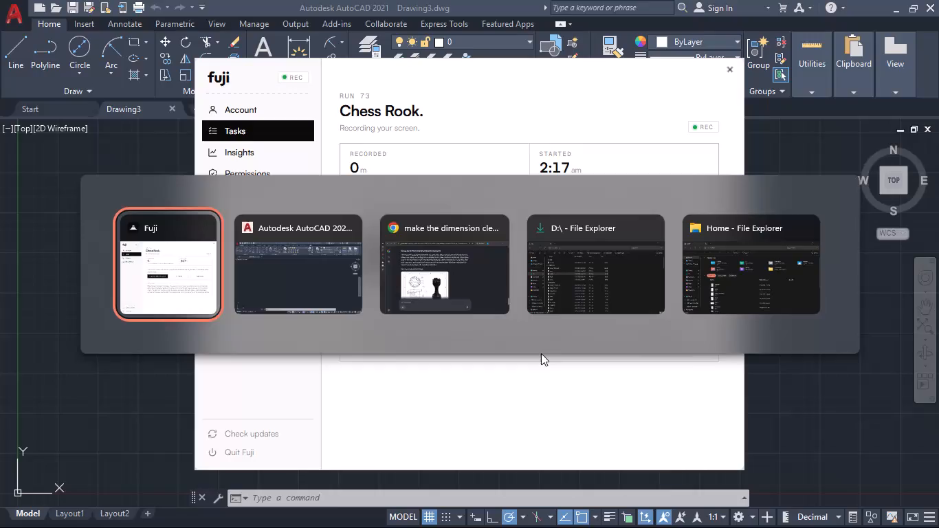
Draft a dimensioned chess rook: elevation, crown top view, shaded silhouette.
In AutoCAD, configure the drawing units with length precision 0.0 and millimeters as the insertion scale.
{"action": "key", "text": "alt+Tab"}
{"action": "scroll", "coordinate": [403, 237], "scroll_direction": "down", "scroll_amount": 2}
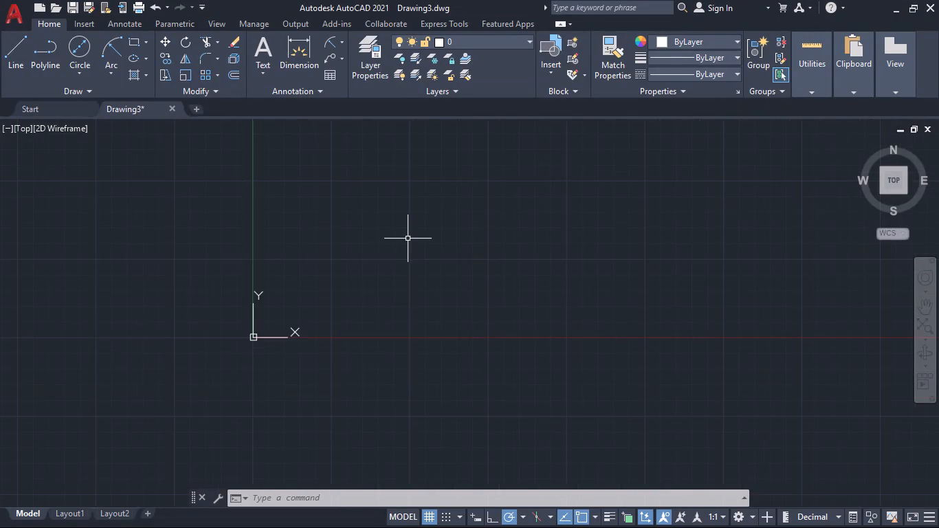
{"action": "middle_click_drag", "start_coordinate": [408, 238], "coordinate": [327, 362]}
{"action": "left_click_drag", "start_coordinate": [323, 261], "coordinate": [331, 262]}
{"action": "left_click", "coordinate": [632, 344]}
{"action": "middle_click_drag", "start_coordinate": [499, 333], "coordinate": [437, 351]}
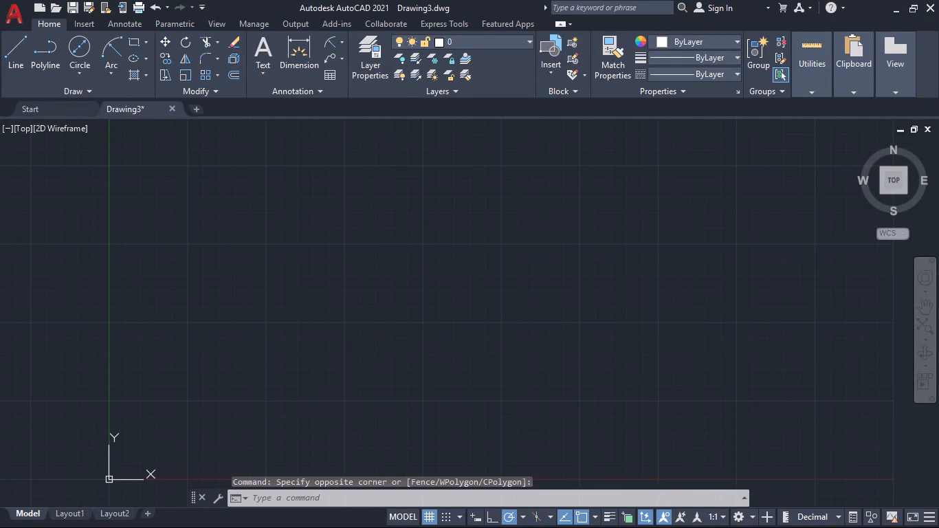
{"action": "type", "text": "UN"}
{"action": "key", "text": "Return"}
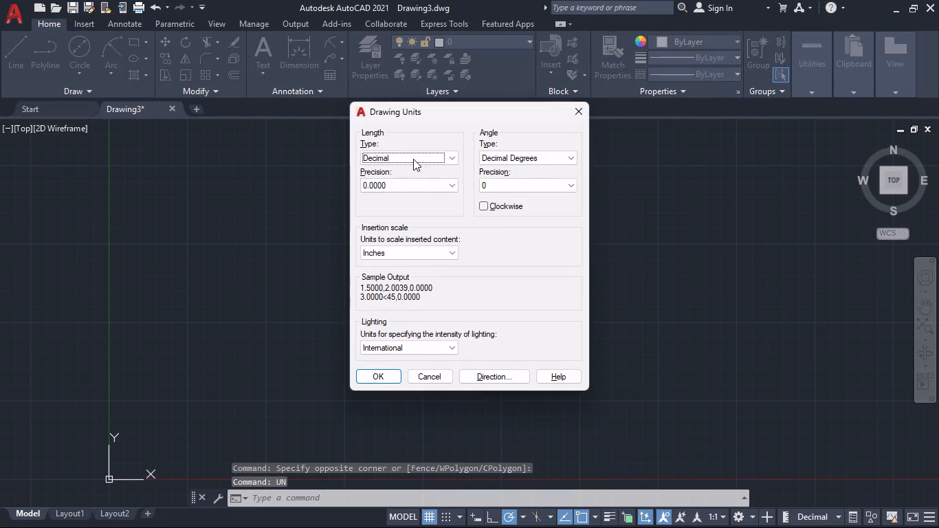
{"action": "left_click", "coordinate": [428, 180]}
{"action": "left_click", "coordinate": [420, 205]}
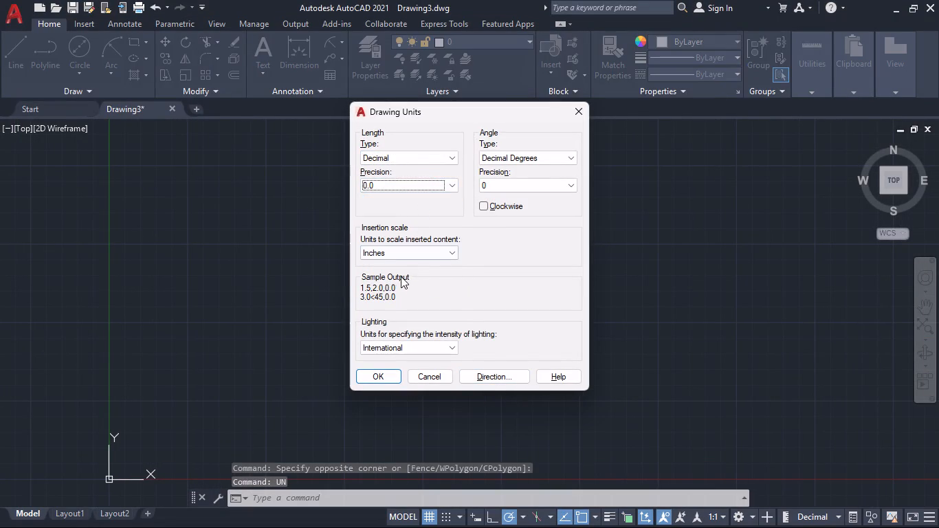
{"action": "left_click", "coordinate": [408, 253]}
{"action": "left_click", "coordinate": [400, 307]}
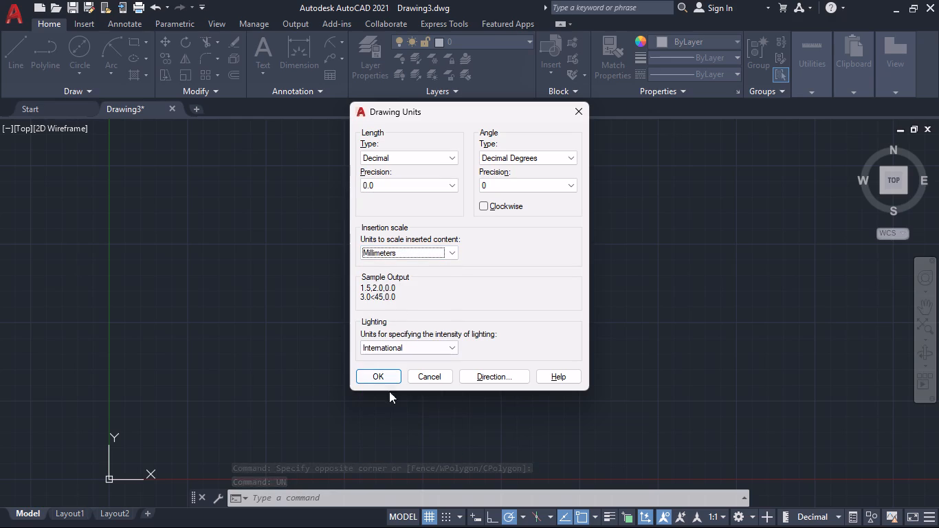
{"action": "left_click", "coordinate": [385, 377]}
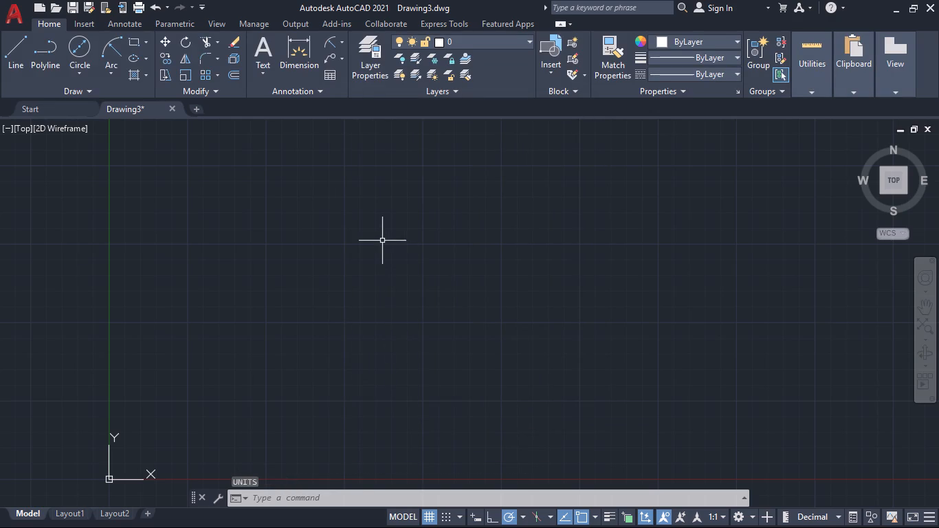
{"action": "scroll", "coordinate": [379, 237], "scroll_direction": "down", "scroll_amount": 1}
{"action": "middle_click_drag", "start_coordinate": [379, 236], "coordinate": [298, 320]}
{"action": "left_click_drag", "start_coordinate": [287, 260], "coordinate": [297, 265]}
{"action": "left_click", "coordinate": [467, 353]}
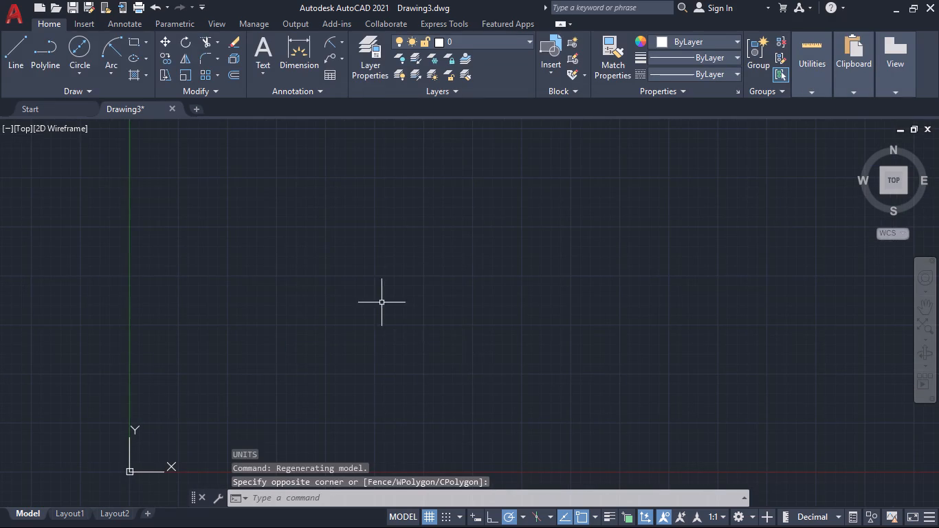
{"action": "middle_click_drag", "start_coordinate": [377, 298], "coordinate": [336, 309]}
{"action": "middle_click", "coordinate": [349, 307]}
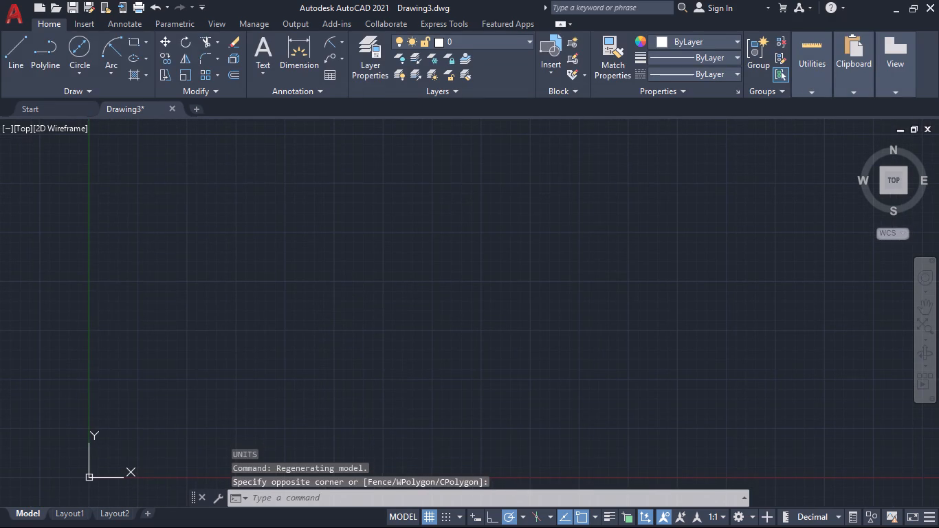
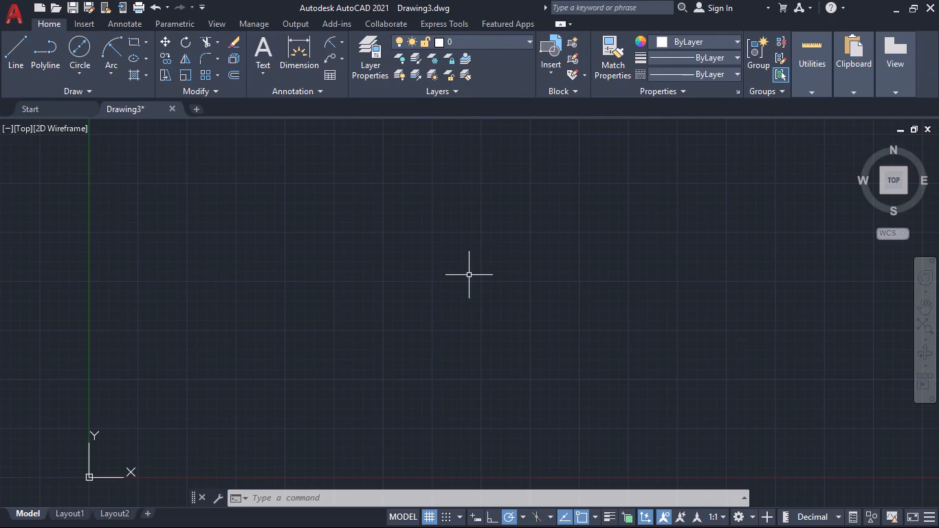
Draw a closed rectangle 30 mm wide and 3 mm high with the Line command.
{"action": "scroll", "coordinate": [471, 261], "scroll_direction": "down", "scroll_amount": 1}
{"action": "middle_click_drag", "start_coordinate": [467, 258], "coordinate": [391, 301]}
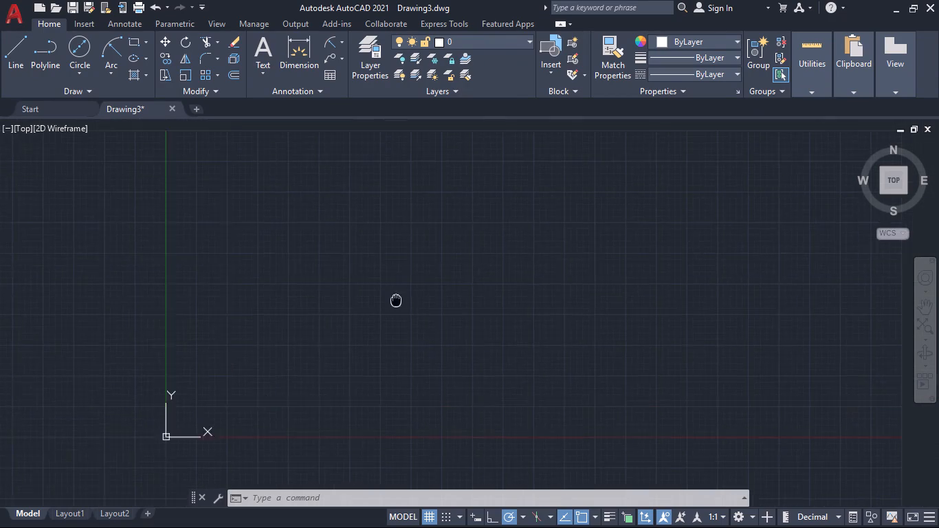
{"action": "middle_click_drag", "start_coordinate": [391, 301], "coordinate": [385, 303]}
{"action": "middle_click", "coordinate": [335, 219]}
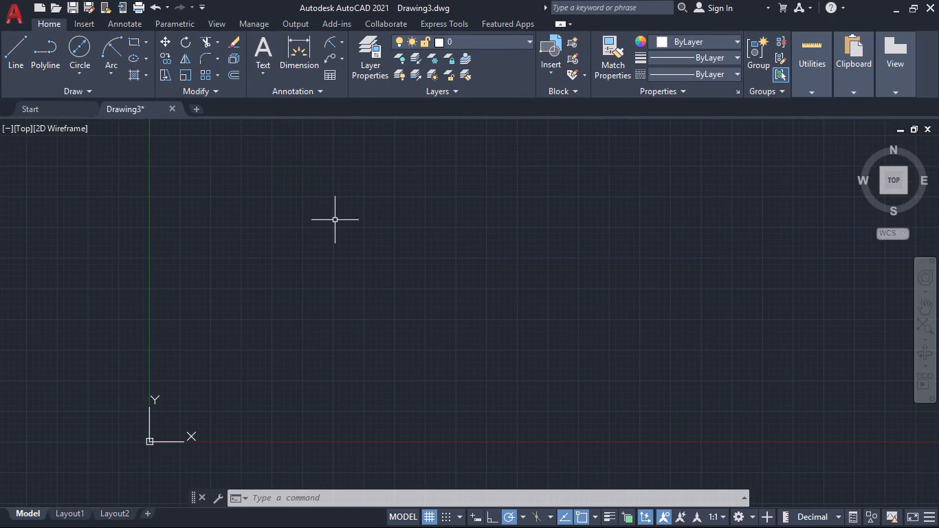
{"action": "middle_click_drag", "start_coordinate": [392, 289], "coordinate": [383, 267]}
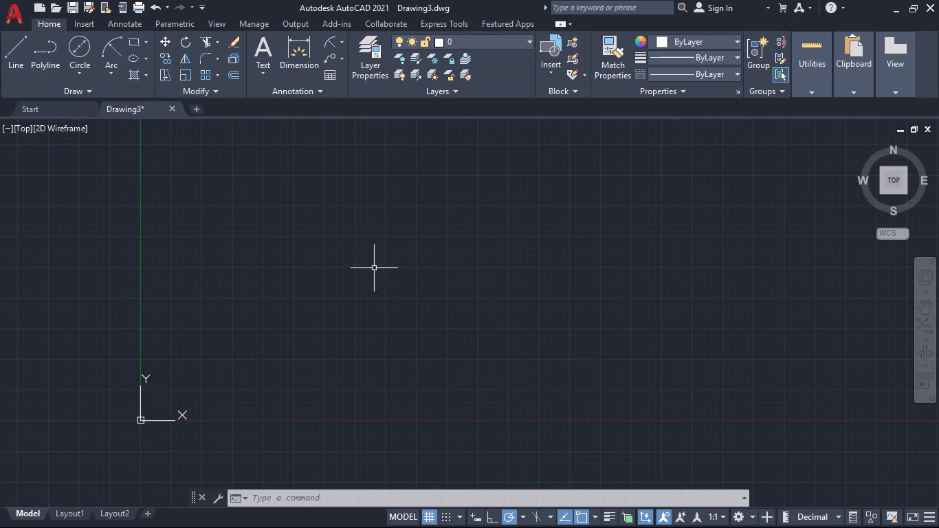
{"action": "left_click", "coordinate": [12, 46]}
{"action": "left_click", "coordinate": [260, 315]}
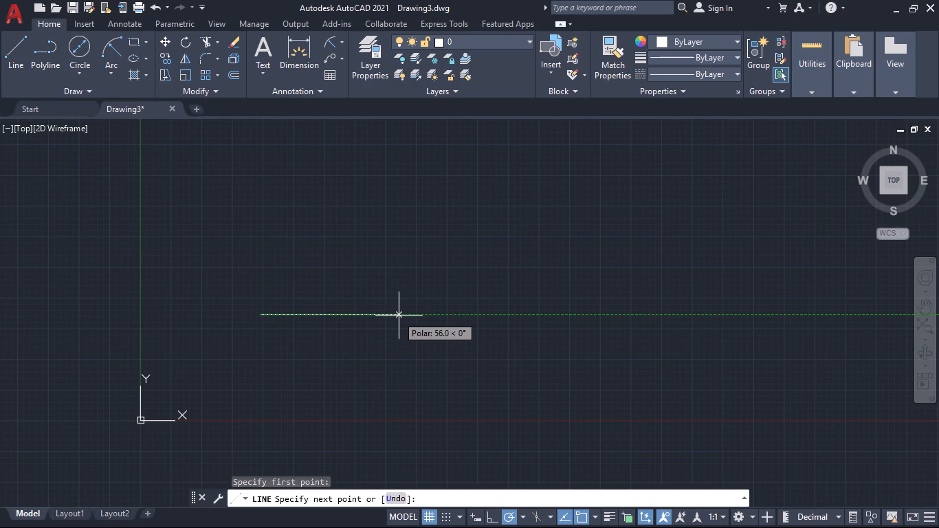
{"action": "type", "text": "30"}
{"action": "key", "text": "Return"}
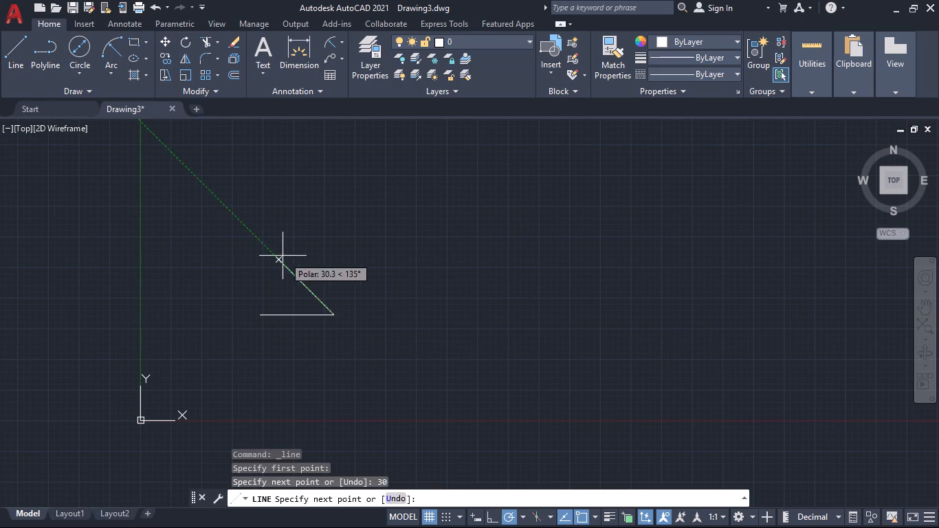
{"action": "middle_click_drag", "start_coordinate": [331, 297], "coordinate": [386, 243]}
{"action": "scroll", "coordinate": [386, 243], "scroll_direction": "up", "scroll_amount": 4}
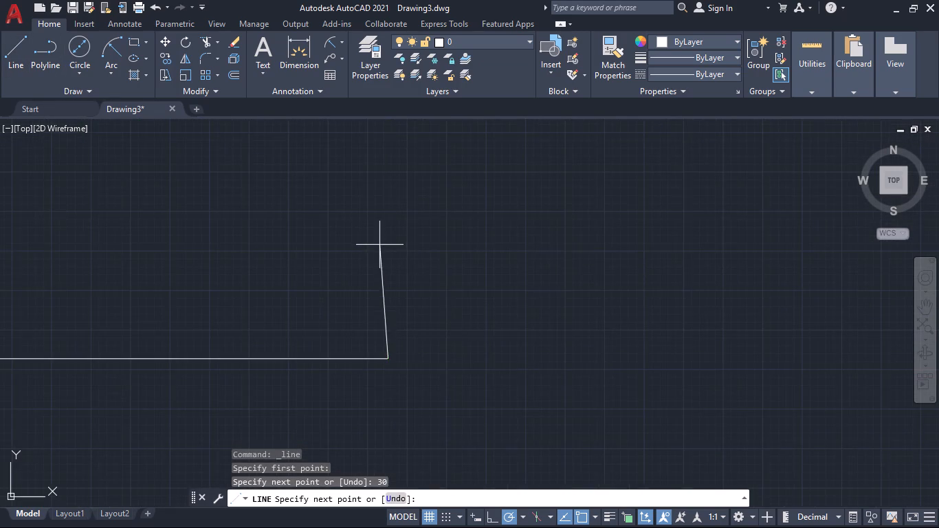
{"action": "middle_click_drag", "start_coordinate": [388, 245], "coordinate": [647, 246]}
{"action": "scroll", "coordinate": [637, 242], "scroll_direction": "down", "scroll_amount": 1}
{"action": "middle_click", "coordinate": [637, 245]}
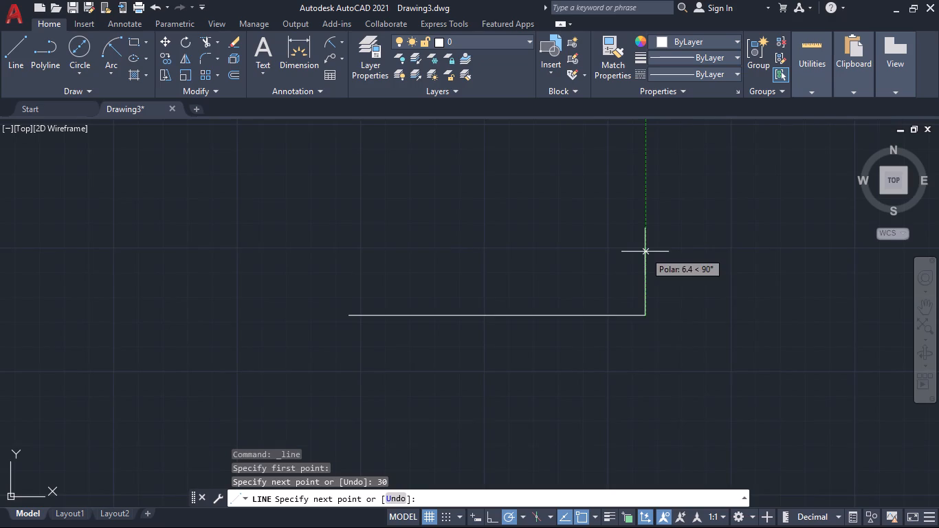
{"action": "scroll", "coordinate": [645, 252], "scroll_direction": "up", "scroll_amount": 1}
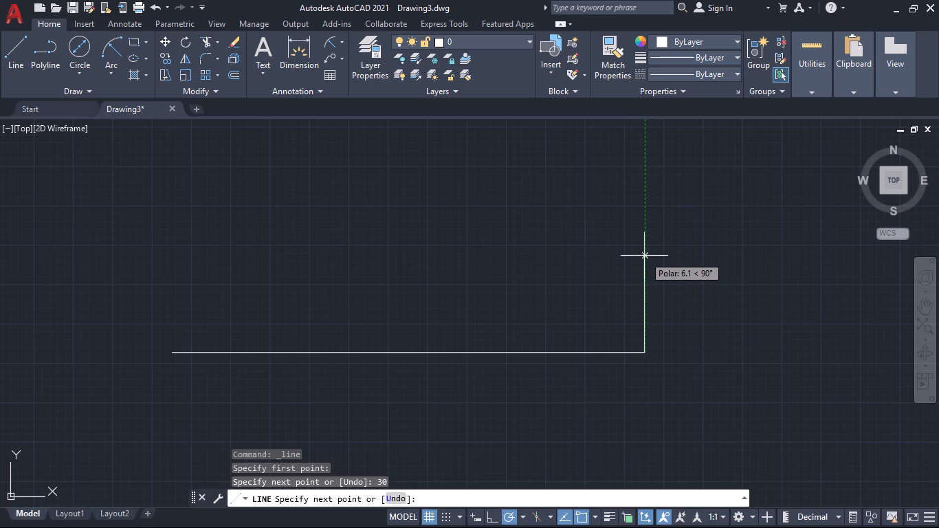
{"action": "key", "text": "3"}
{"action": "key", "text": "Return"}
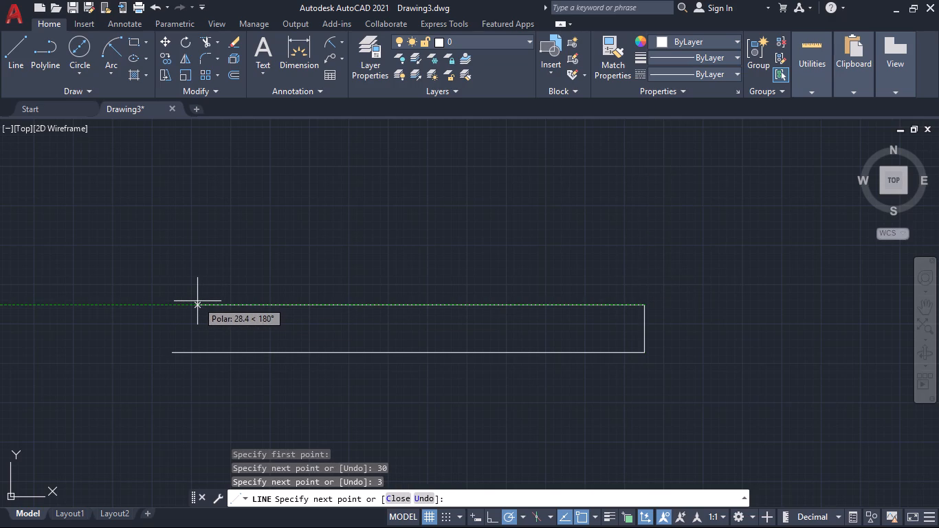
{"action": "type", "text": "30"}
{"action": "key", "text": "Return"}
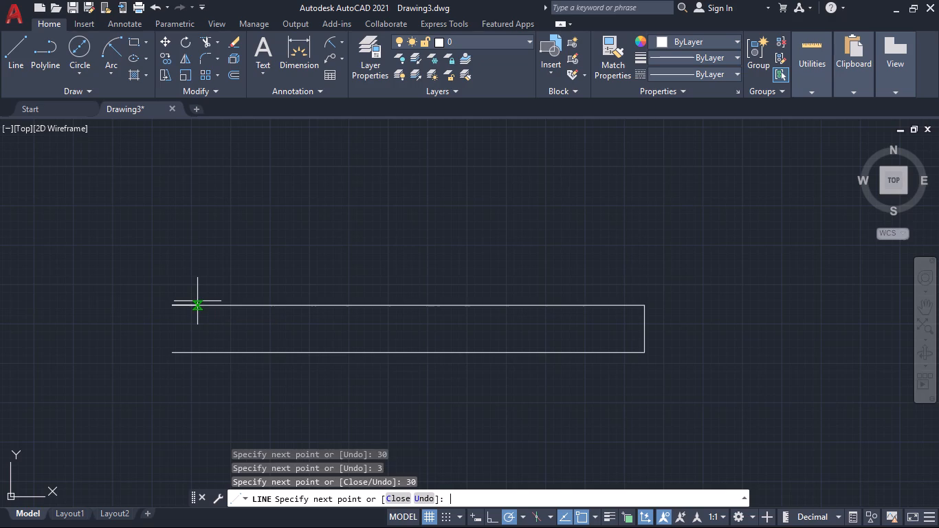
{"action": "left_click", "coordinate": [173, 350]}
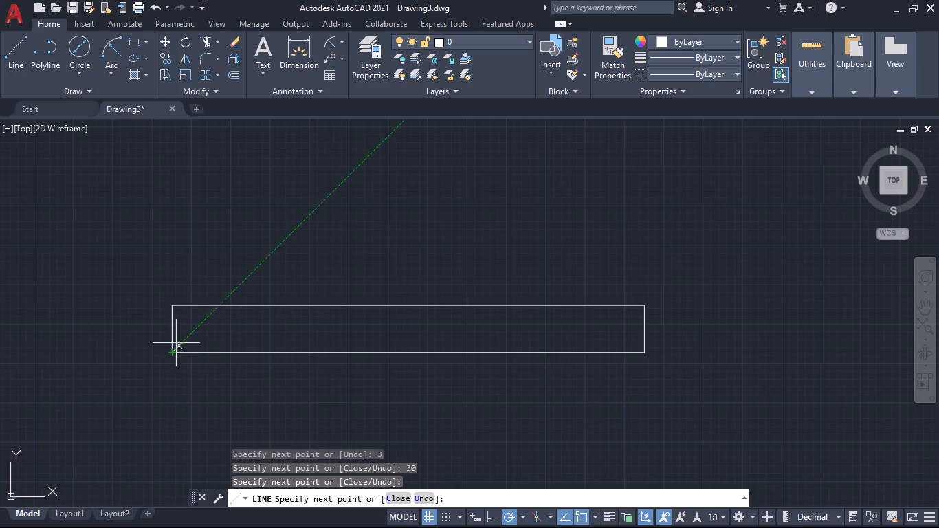
{"action": "key", "text": "space"}
Draw a line at 225° from the rectangle's upper-left corner down to the level of its bottom edge.
{"action": "key", "text": "space"}
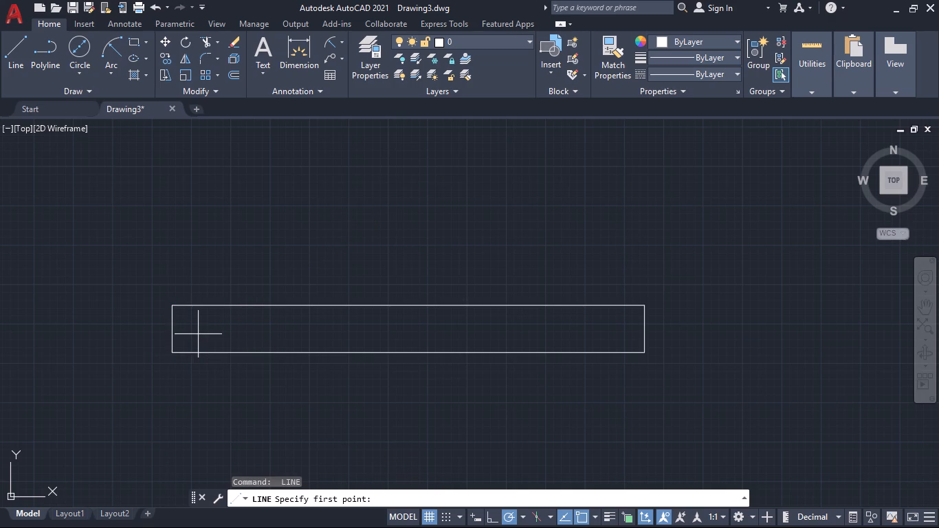
{"action": "left_click", "coordinate": [173, 304]}
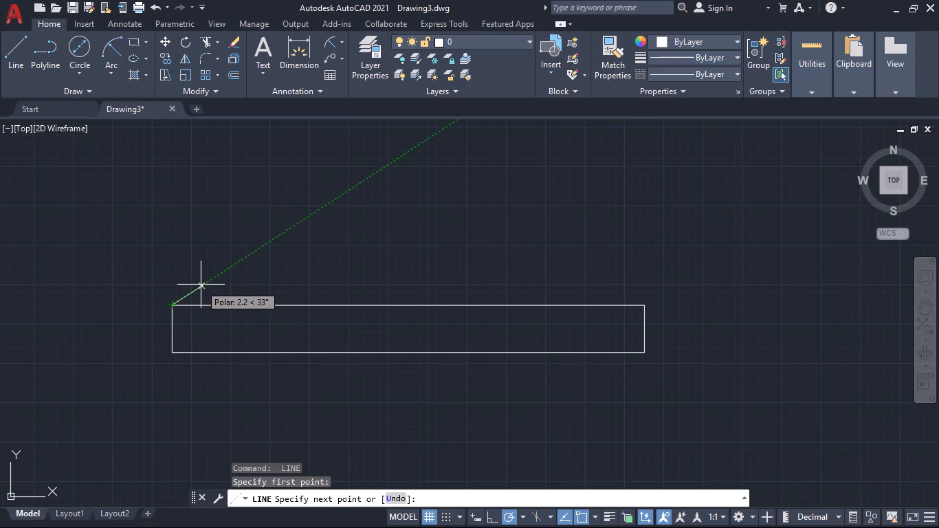
{"action": "left_click", "coordinate": [521, 517]}
{"action": "left_click", "coordinate": [515, 360]}
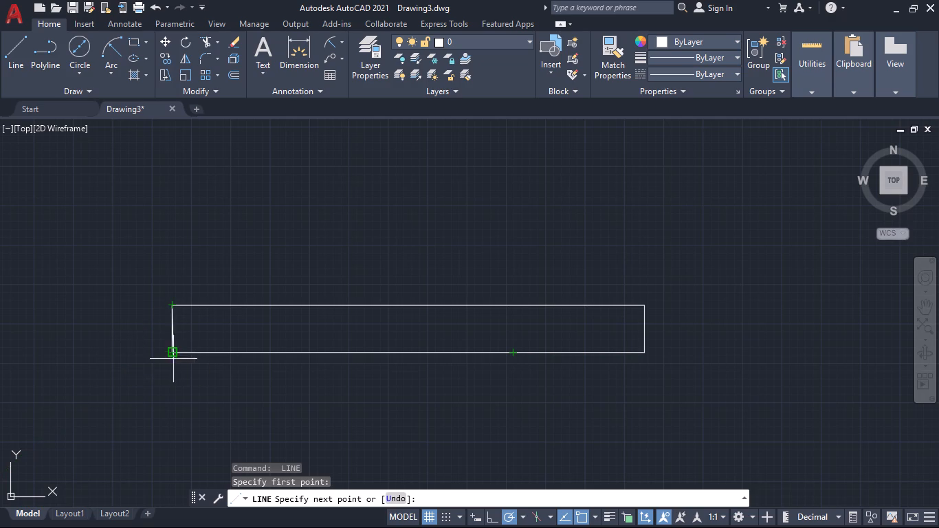
{"action": "left_click", "coordinate": [124, 353]}
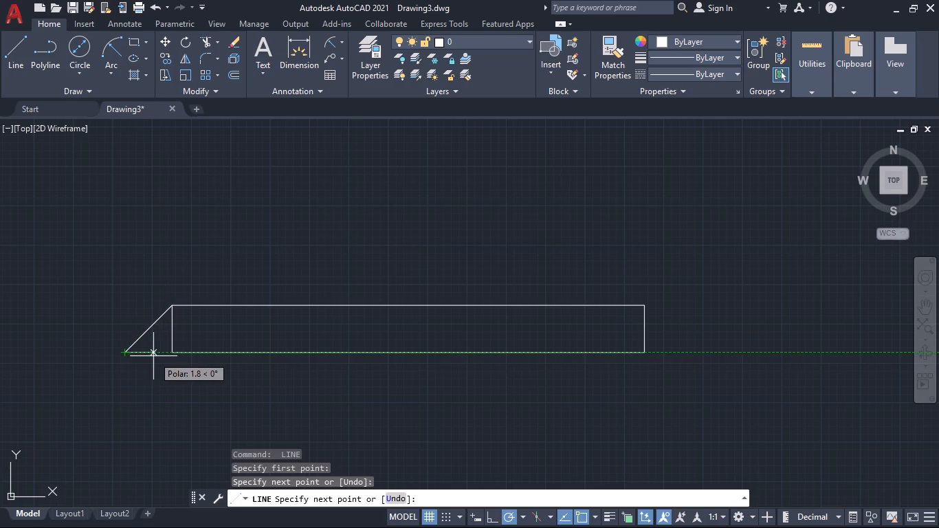
{"action": "key", "text": "space"}
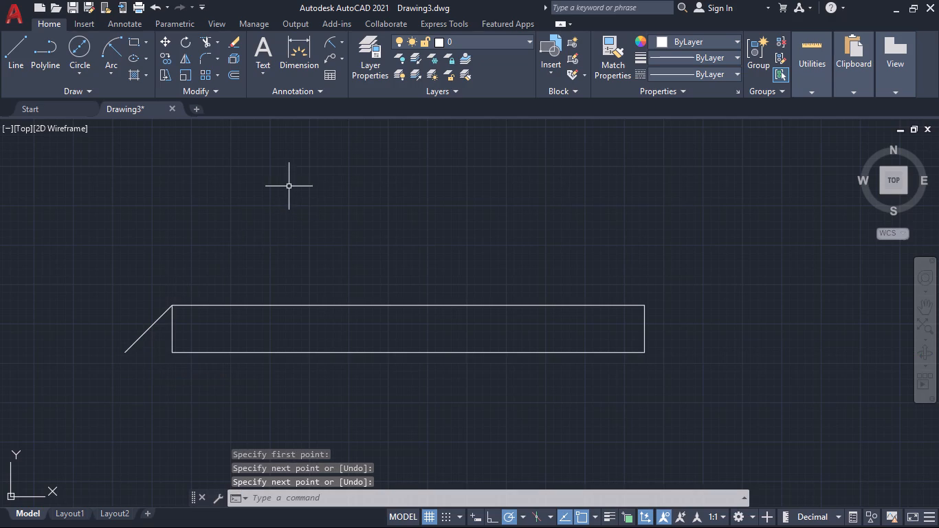
Draw a 2 mm vertical line up from the top edge's midpoint, continuing horizontally left past the sloped line.
{"action": "left_click", "coordinate": [14, 58]}
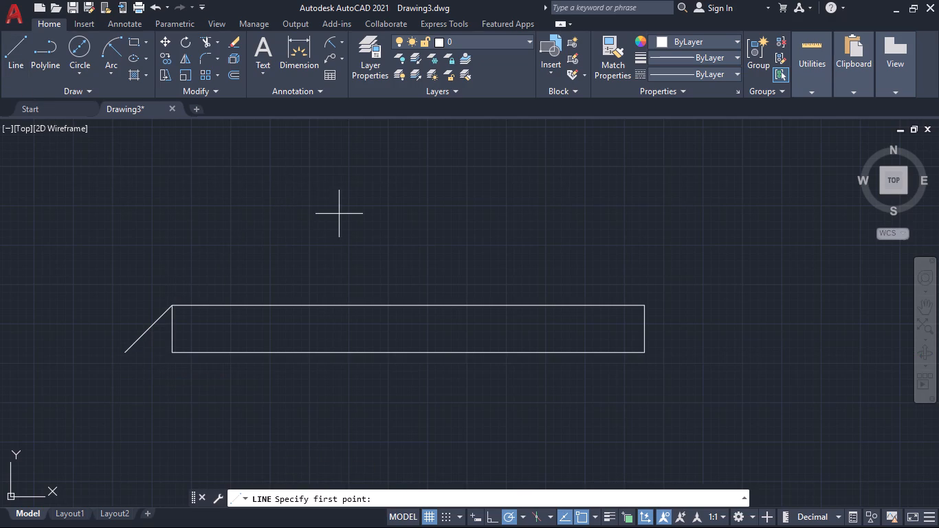
{"action": "middle_click_drag", "start_coordinate": [340, 212], "coordinate": [254, 201]}
{"action": "middle_click_drag", "start_coordinate": [304, 205], "coordinate": [336, 221]}
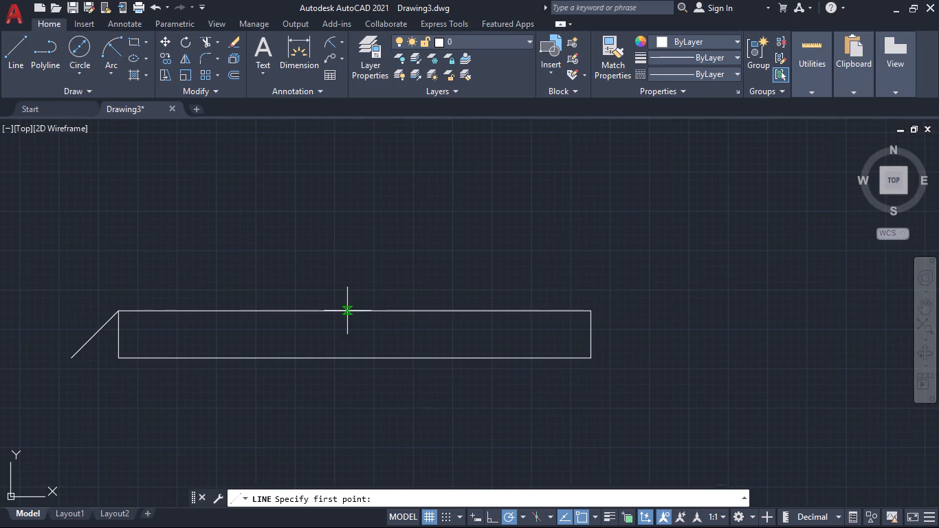
{"action": "left_click", "coordinate": [355, 311]}
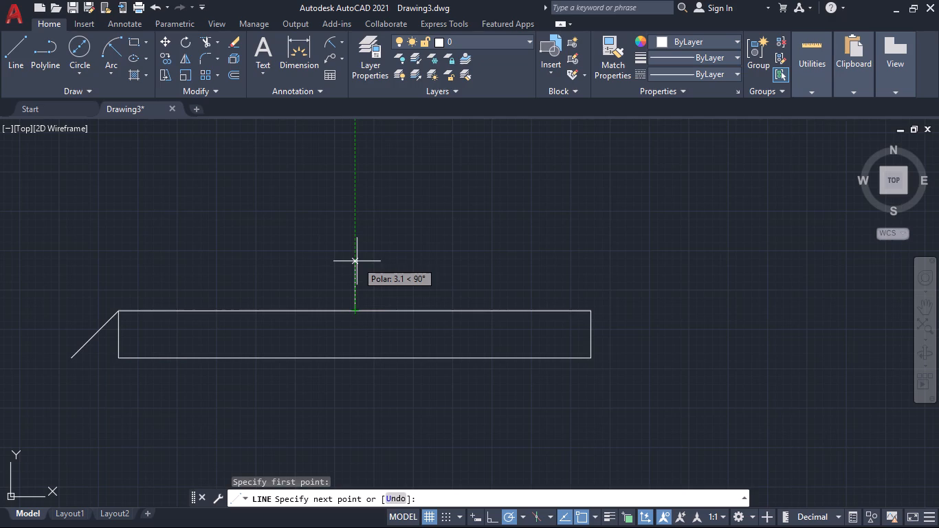
{"action": "key", "text": "2"}
{"action": "key", "text": "Return"}
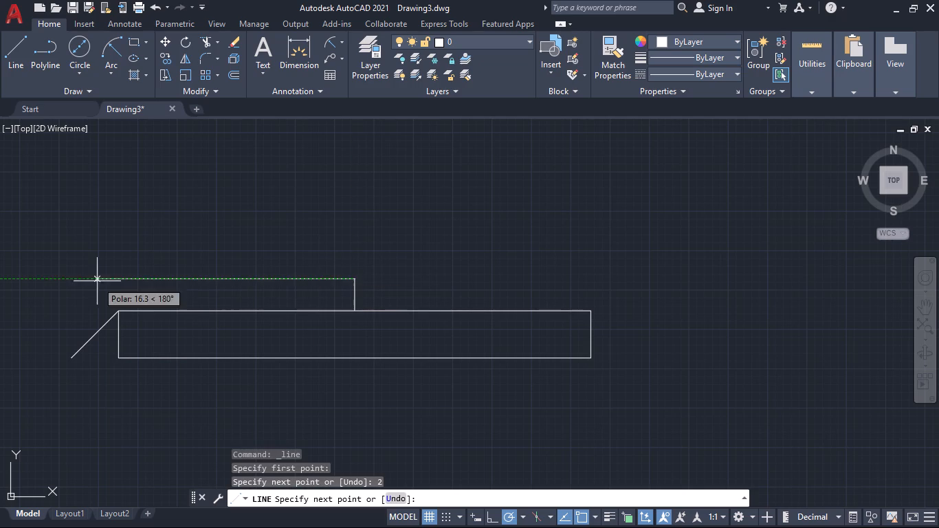
{"action": "left_click", "coordinate": [43, 278]}
{"action": "key", "text": "space"}
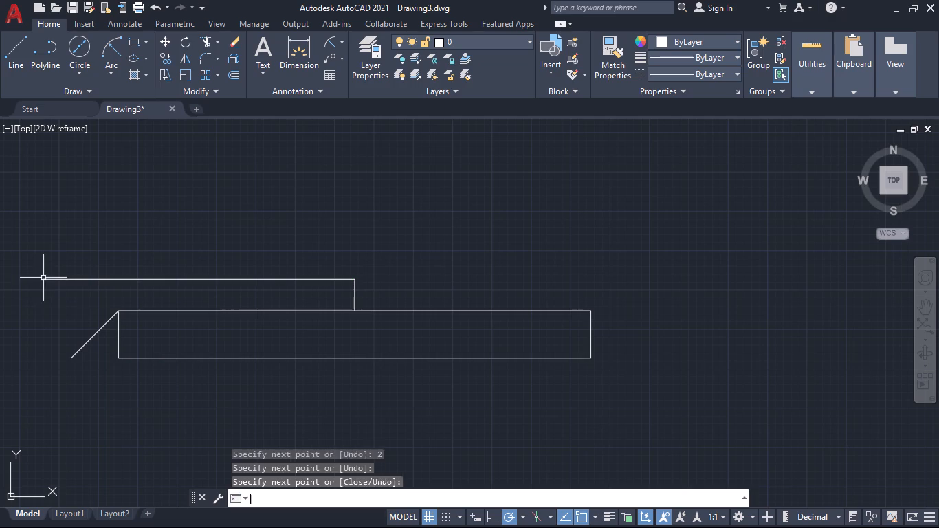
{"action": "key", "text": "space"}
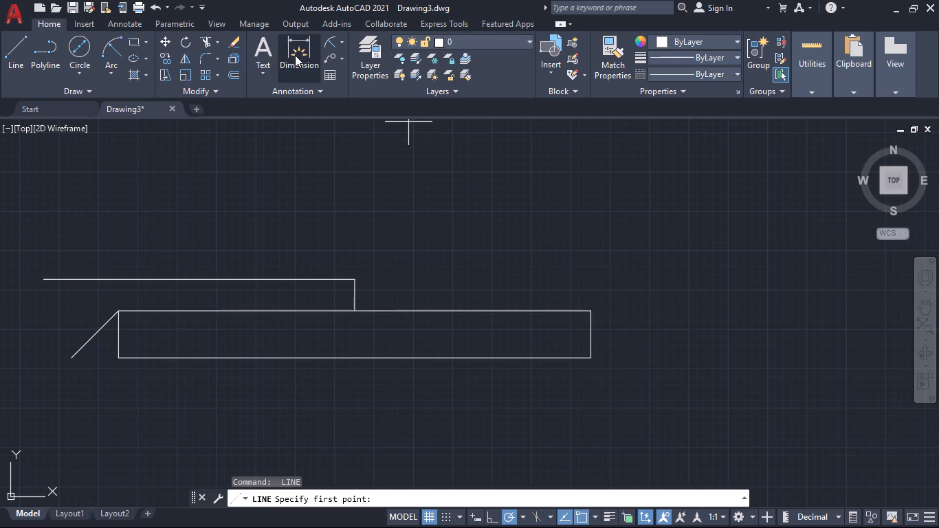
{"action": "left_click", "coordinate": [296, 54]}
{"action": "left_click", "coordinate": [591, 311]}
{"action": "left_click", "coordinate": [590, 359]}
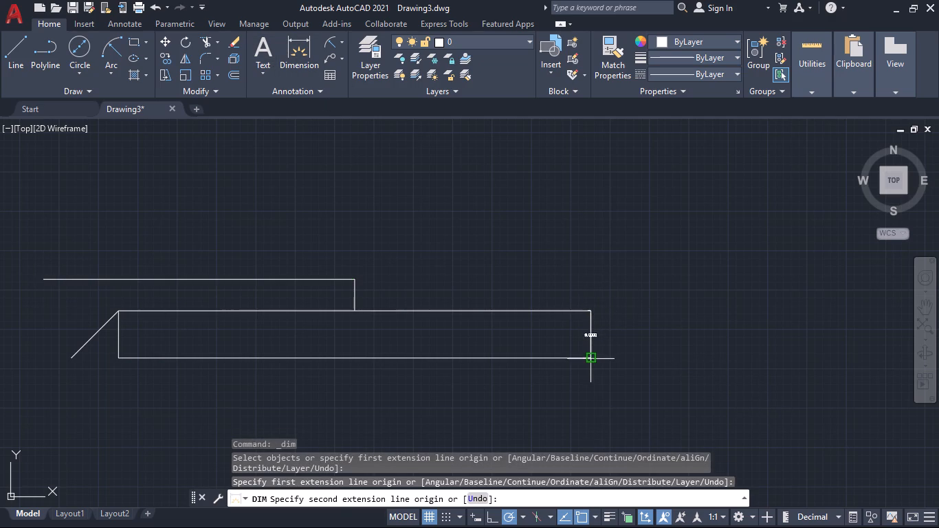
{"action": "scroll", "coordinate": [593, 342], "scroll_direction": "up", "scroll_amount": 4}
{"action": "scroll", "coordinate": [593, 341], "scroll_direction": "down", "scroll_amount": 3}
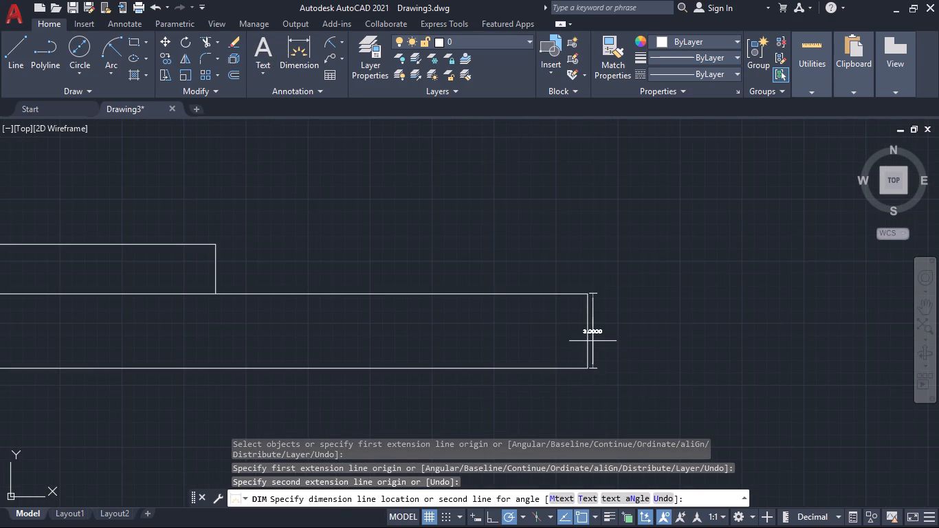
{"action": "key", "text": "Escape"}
Extend the sloped line up to the upper horizontal line and trim that line's overhang left of their intersection.
{"action": "scroll", "coordinate": [594, 335], "scroll_direction": "down", "scroll_amount": 2}
{"action": "middle_click_drag", "start_coordinate": [470, 367], "coordinate": [508, 383]}
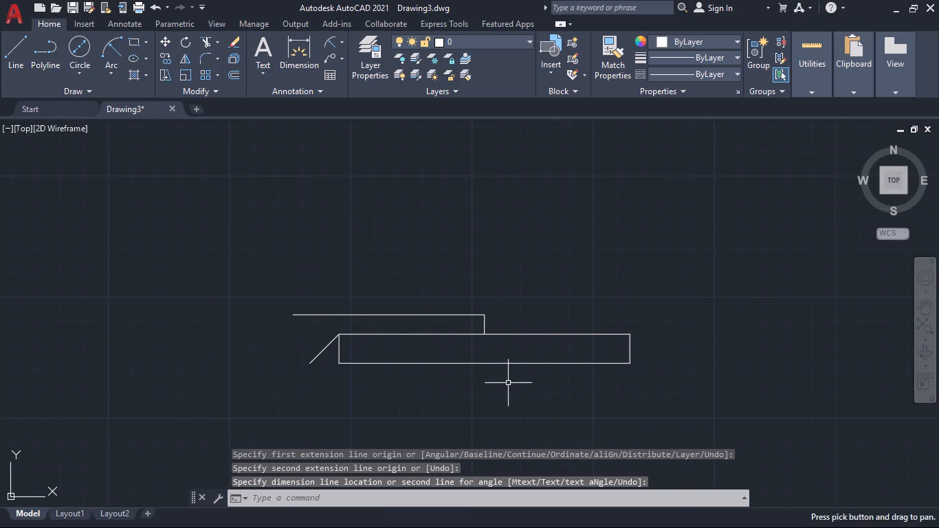
{"action": "scroll", "coordinate": [437, 378], "scroll_direction": "up", "scroll_amount": 1}
{"action": "middle_click_drag", "start_coordinate": [437, 379], "coordinate": [457, 385]}
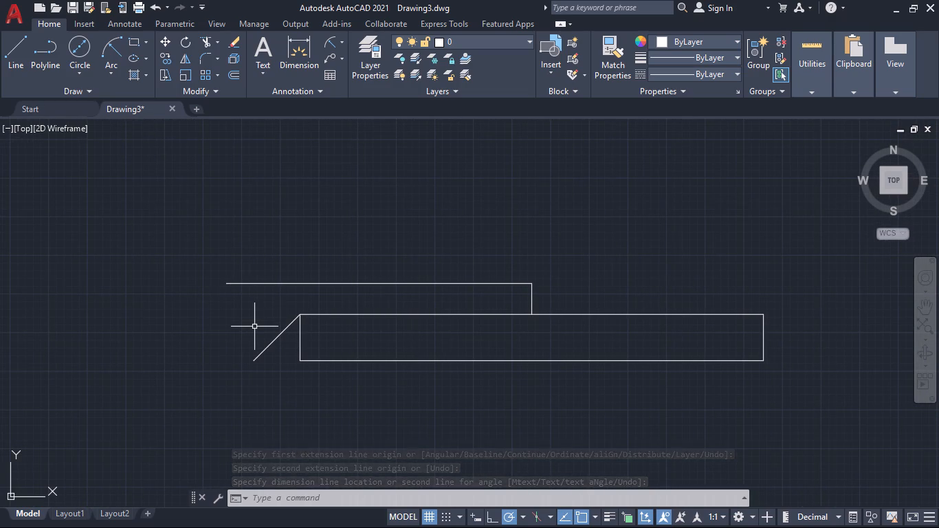
{"action": "type", "text": "TR"}
{"action": "key", "text": "space"}
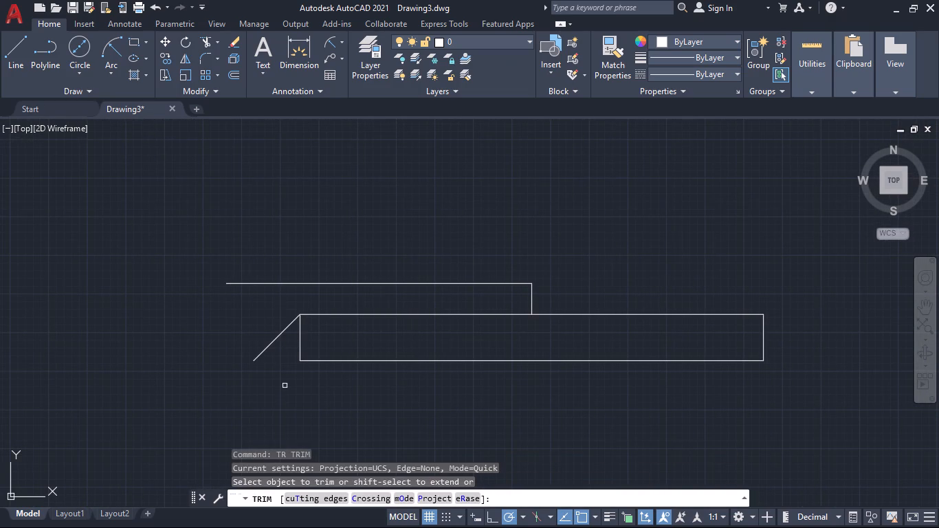
{"action": "left_click", "coordinate": [297, 388], "text": "shift"}
{"action": "left_click", "coordinate": [267, 310], "text": "shift"}
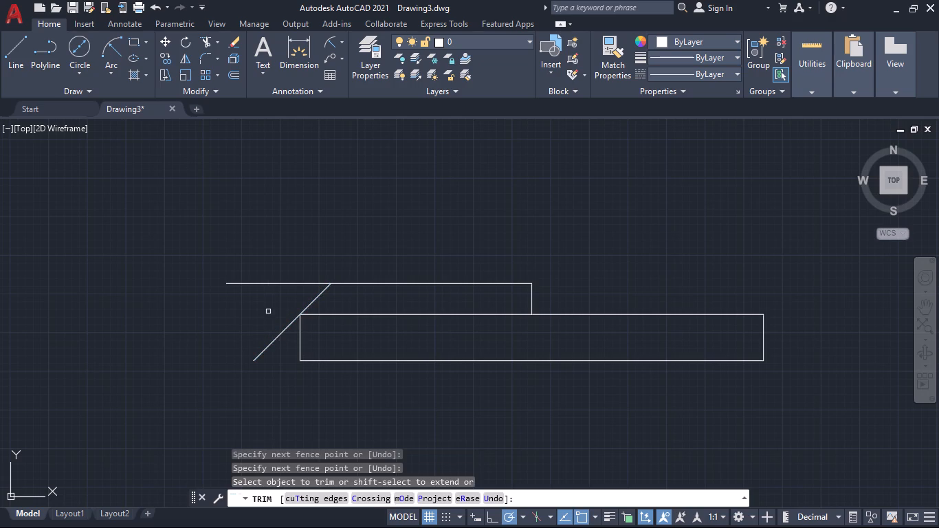
{"action": "left_click", "coordinate": [271, 286]}
{"action": "left_click", "coordinate": [336, 258]}
Draw a line 8.9 mm up from the right end of the upper horizontal line, continuing 10 mm horizontally to the left.
{"action": "left_click", "coordinate": [14, 46]}
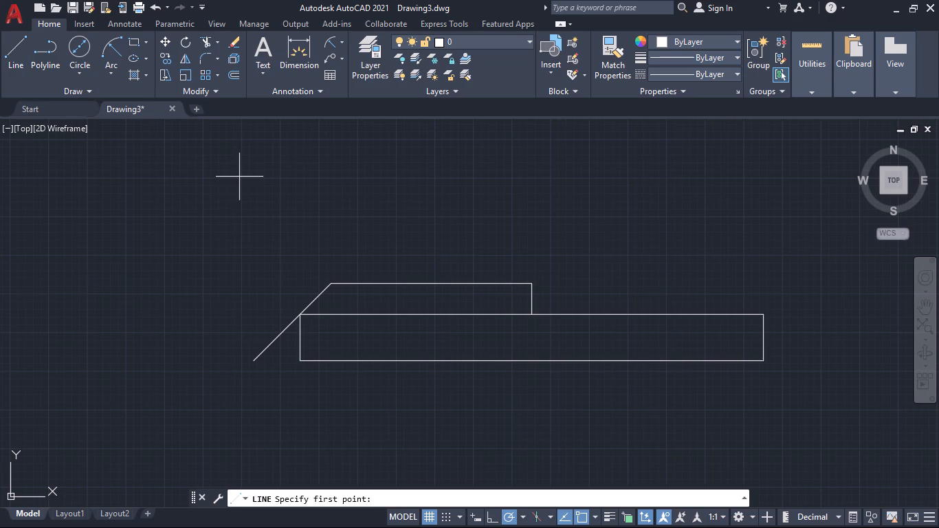
{"action": "middle_click_drag", "start_coordinate": [243, 177], "coordinate": [203, 239]}
{"action": "middle_click_drag", "start_coordinate": [238, 246], "coordinate": [209, 252]}
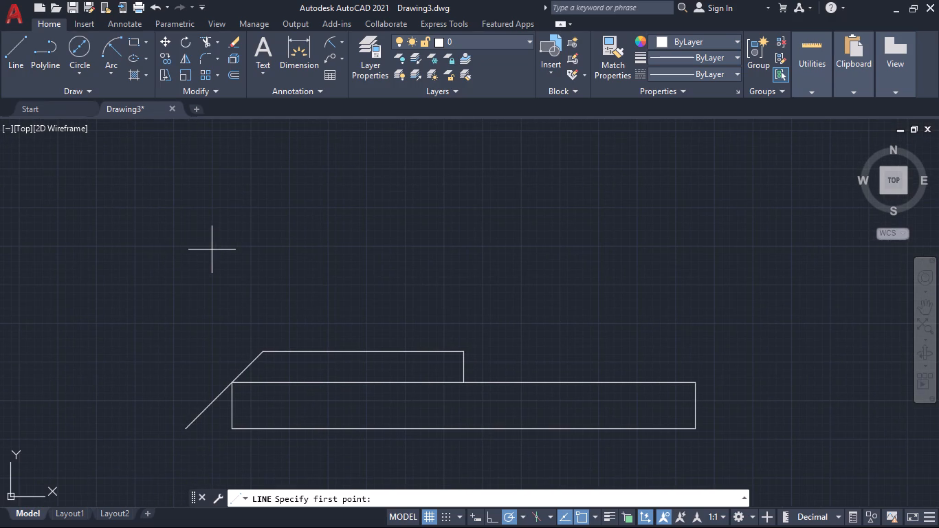
{"action": "middle_click_drag", "start_coordinate": [211, 249], "coordinate": [145, 251]}
{"action": "scroll", "coordinate": [145, 251], "scroll_direction": "up", "scroll_amount": 1}
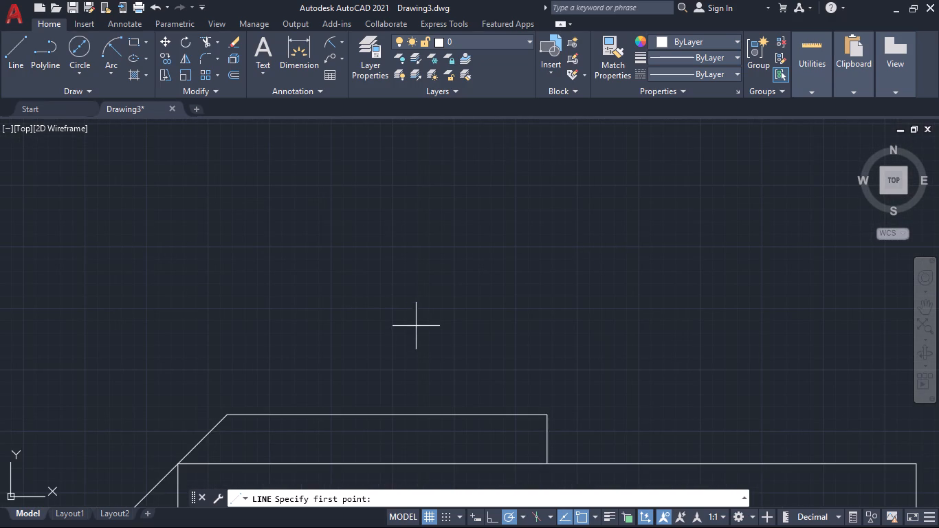
{"action": "left_click", "coordinate": [546, 415]}
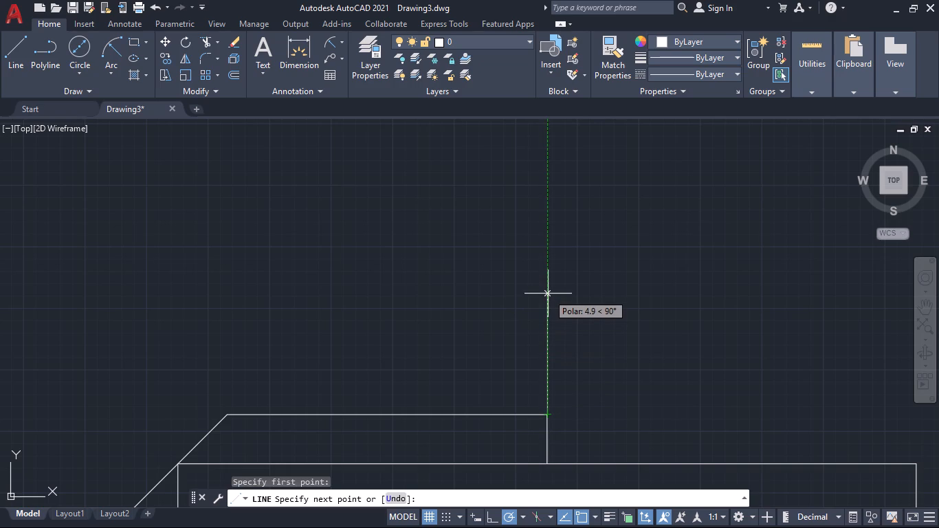
{"action": "type", "text": "8.9"}
{"action": "key", "text": "Return"}
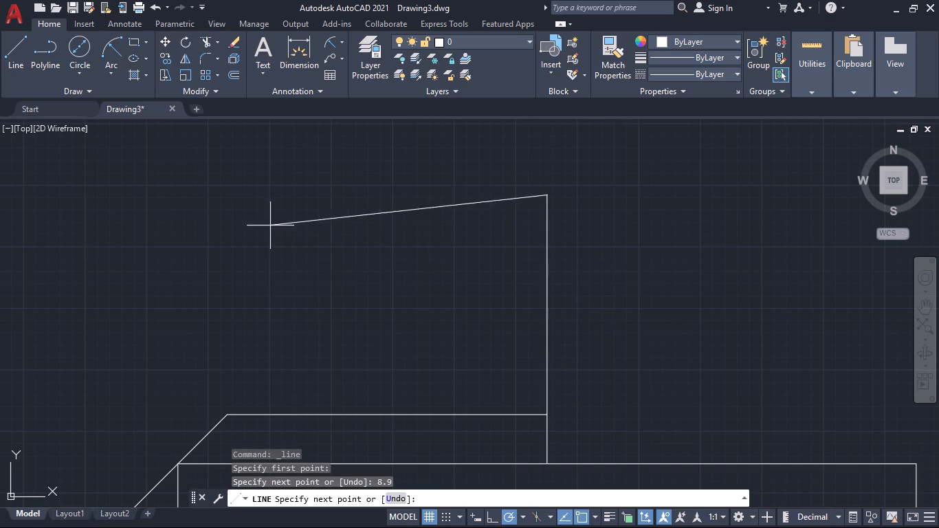
{"action": "type", "text": "10"}
{"action": "key", "text": "Return"}
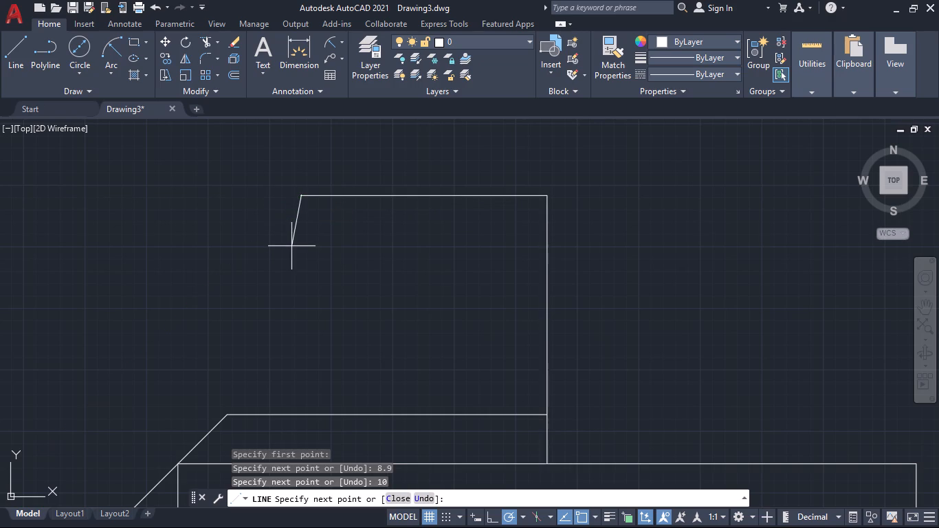
{"action": "key", "text": "space"}
Draw a 6 mm radius arc from the 10 mm line's left end down to the top of the sloped line.
{"action": "left_click", "coordinate": [110, 44]}
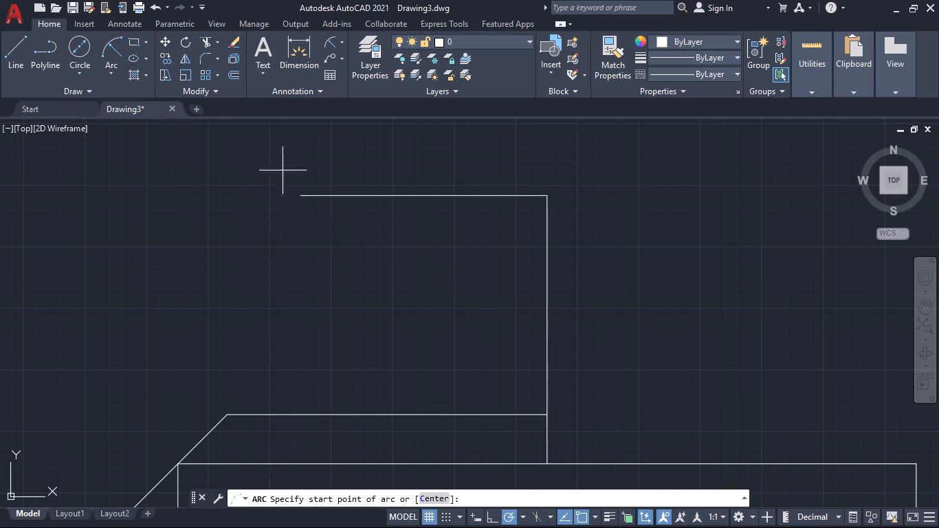
{"action": "left_click", "coordinate": [302, 194]}
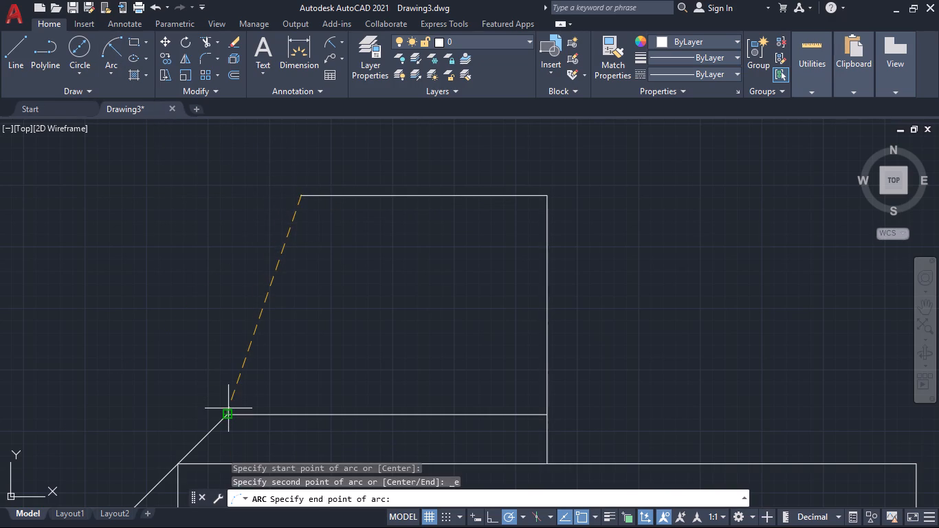
{"action": "left_click", "coordinate": [230, 415]}
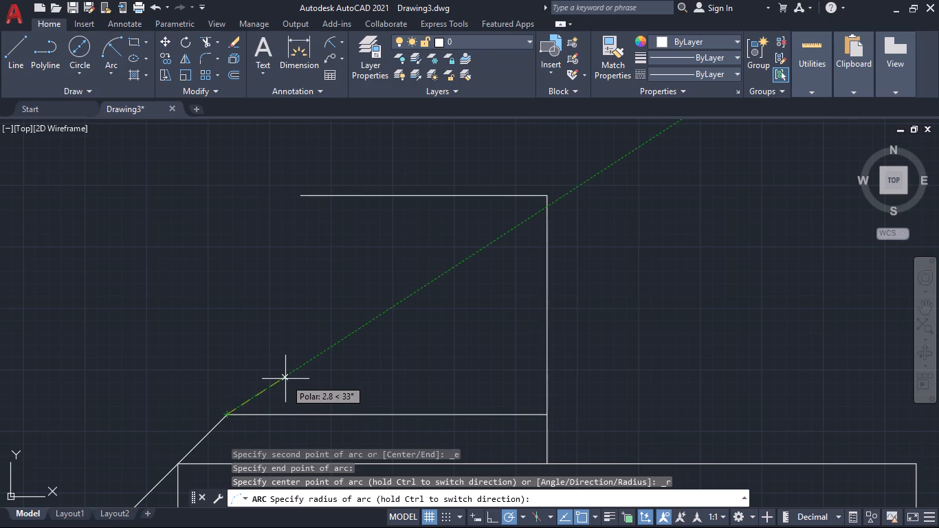
{"action": "key", "text": "6"}
{"action": "key", "text": "Return"}
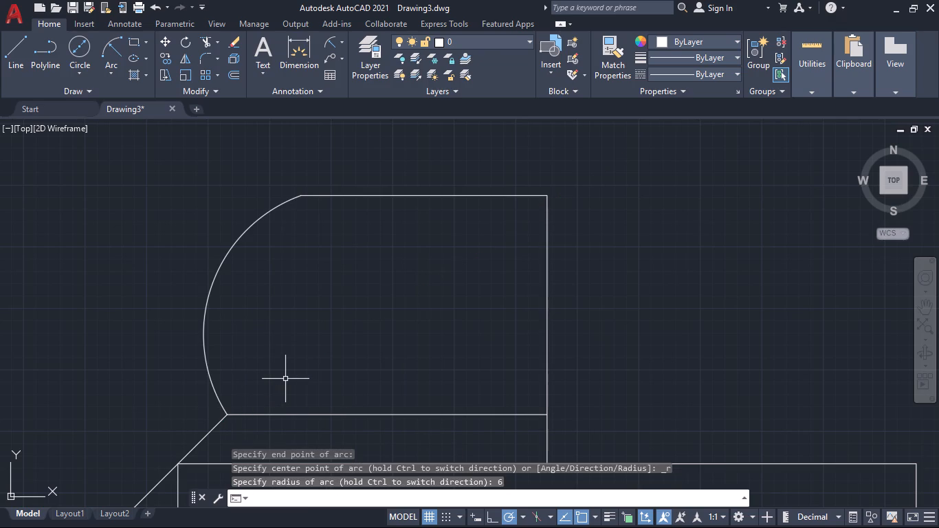
Draw a 1 mm vertical line up from the arc's upper end, continuing horizontally right until level with the body's vertical centre line.
{"action": "scroll", "coordinate": [296, 375], "scroll_direction": "down", "scroll_amount": 2}
{"action": "middle_click_drag", "start_coordinate": [379, 355], "coordinate": [363, 388]}
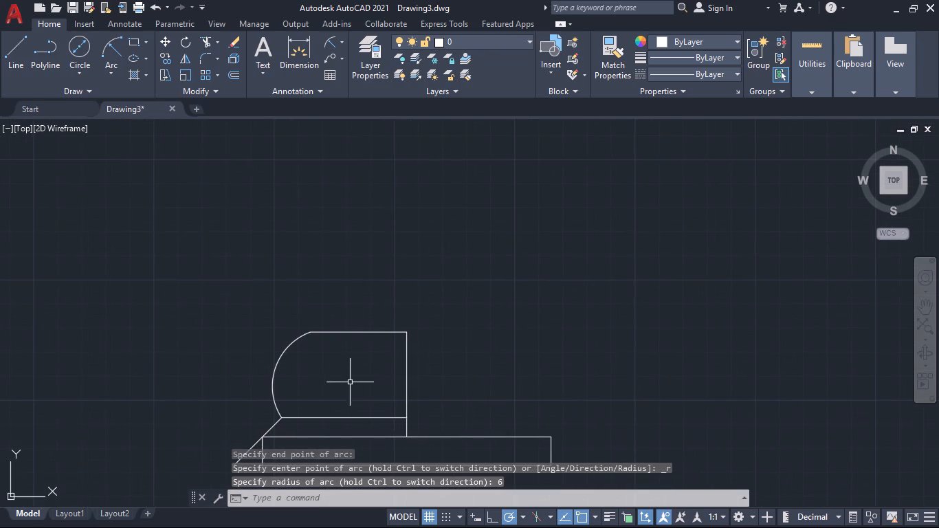
{"action": "middle_click_drag", "start_coordinate": [344, 373], "coordinate": [346, 408]}
{"action": "middle_click_drag", "start_coordinate": [329, 410], "coordinate": [318, 443]}
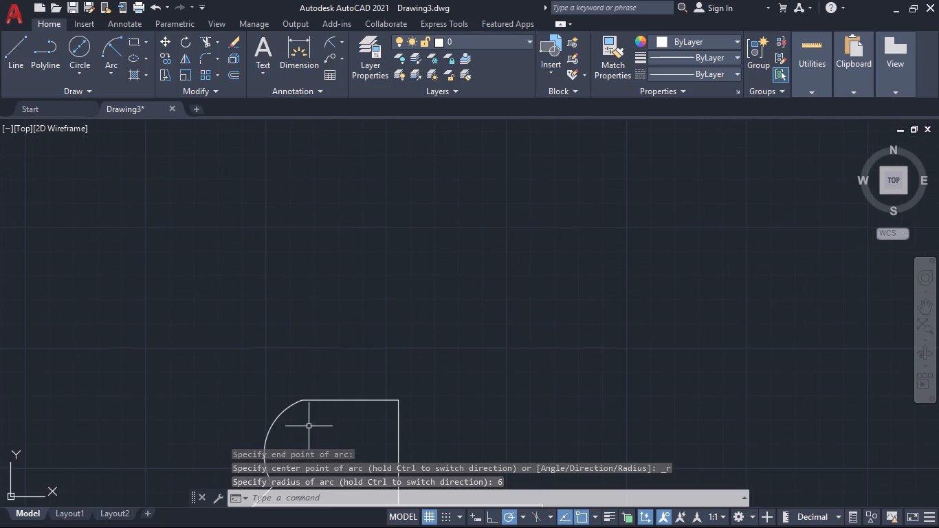
{"action": "scroll", "coordinate": [308, 421], "scroll_direction": "up", "scroll_amount": 3}
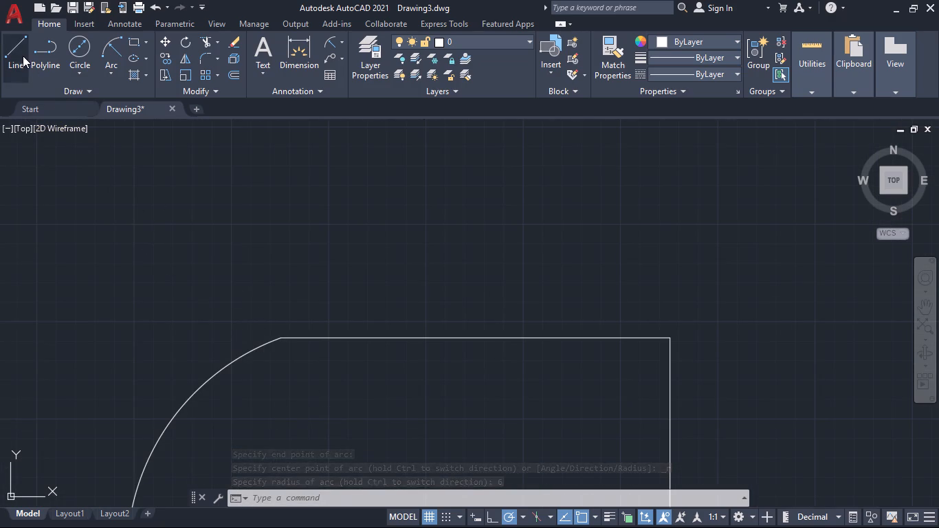
{"action": "left_click", "coordinate": [20, 53]}
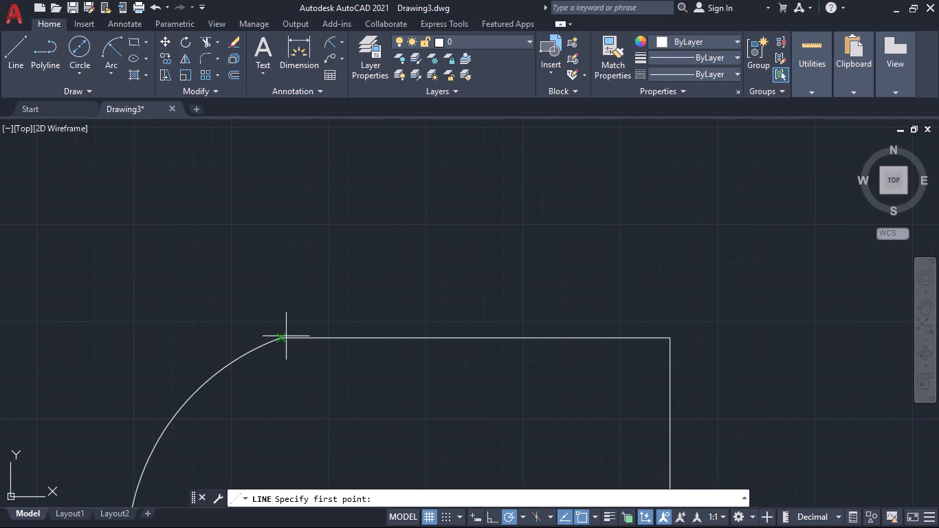
{"action": "left_click", "coordinate": [283, 338]}
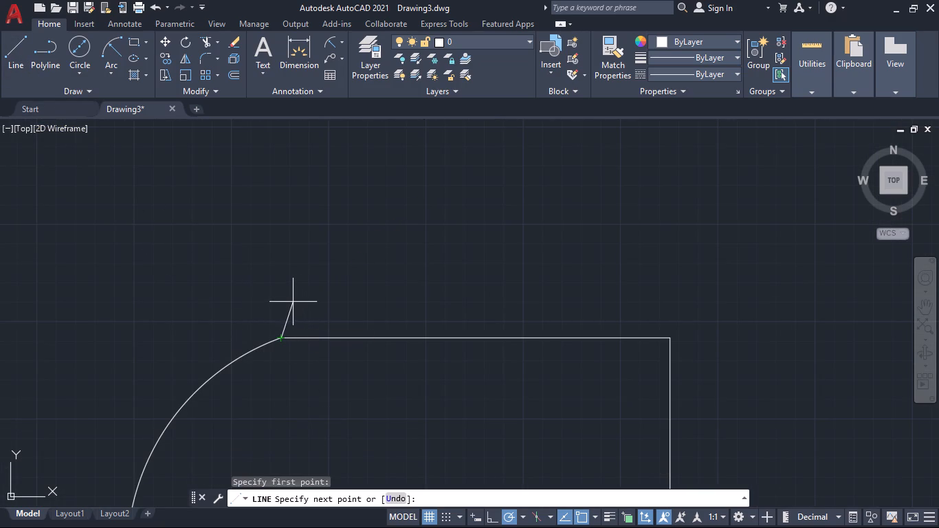
{"action": "key", "text": "1"}
{"action": "key", "text": "Return"}
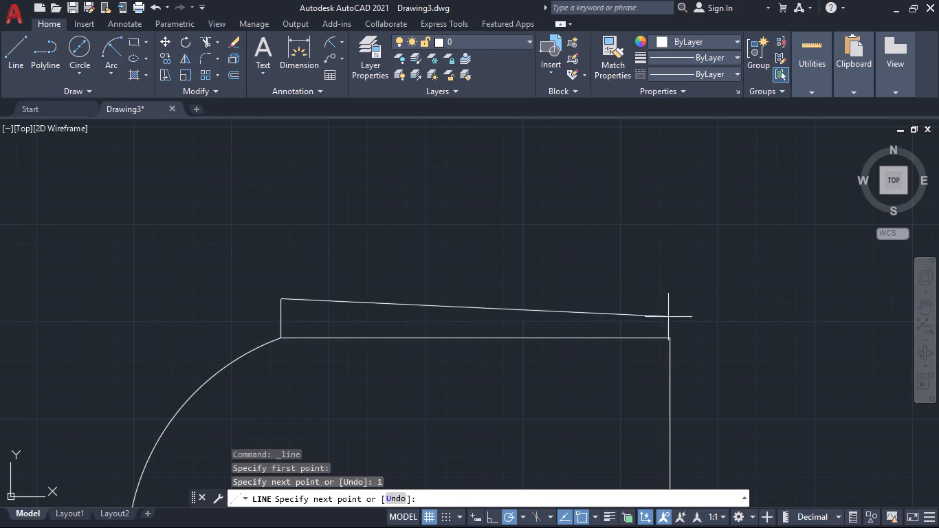
{"action": "left_click", "coordinate": [670, 298]}
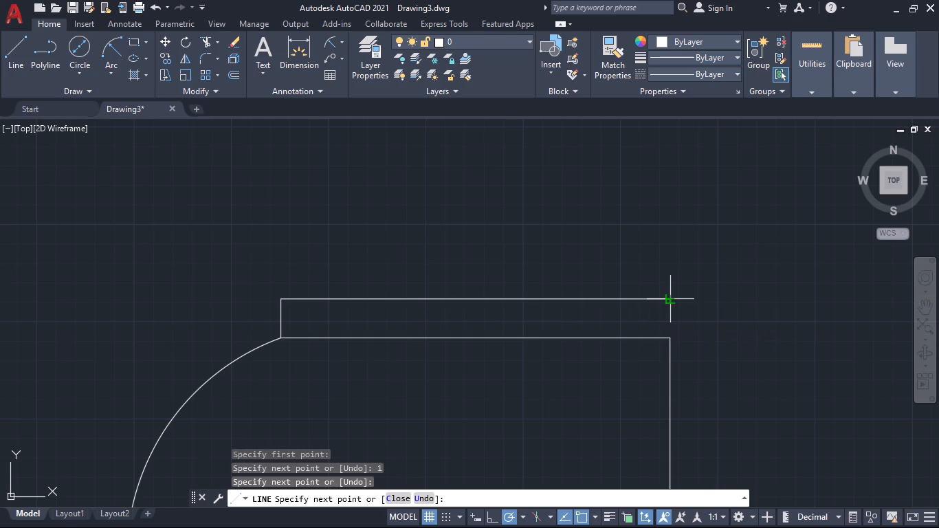
{"action": "key", "text": "space"}
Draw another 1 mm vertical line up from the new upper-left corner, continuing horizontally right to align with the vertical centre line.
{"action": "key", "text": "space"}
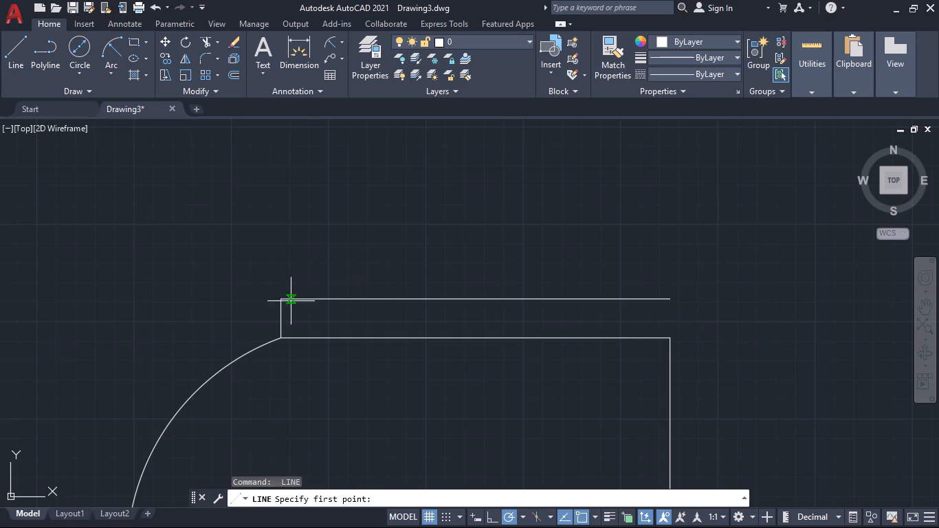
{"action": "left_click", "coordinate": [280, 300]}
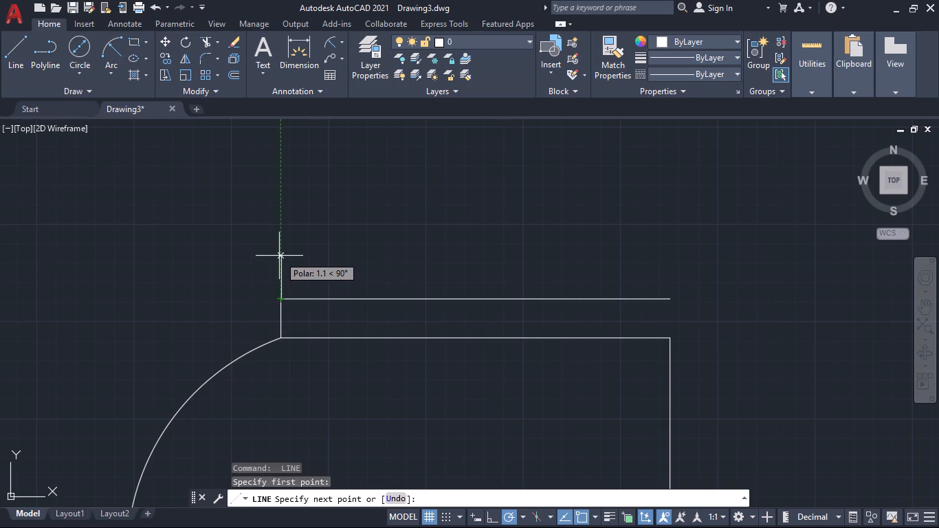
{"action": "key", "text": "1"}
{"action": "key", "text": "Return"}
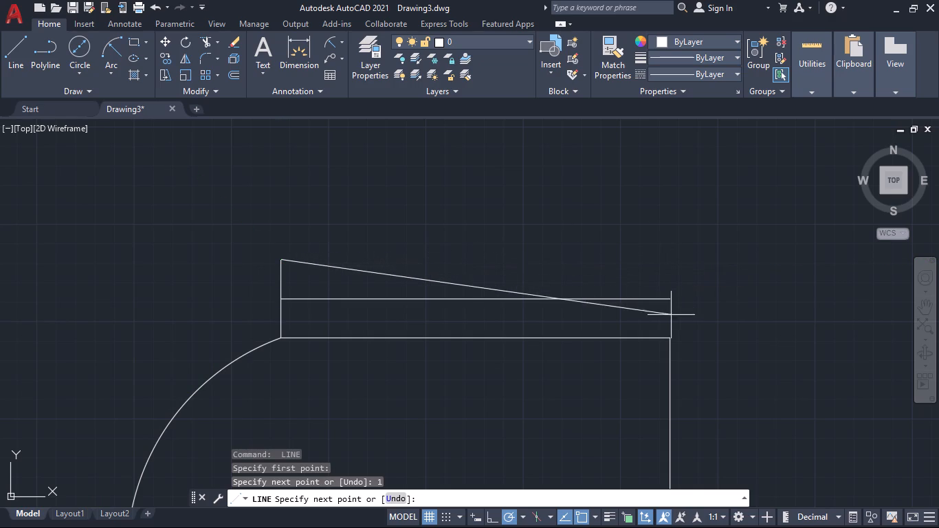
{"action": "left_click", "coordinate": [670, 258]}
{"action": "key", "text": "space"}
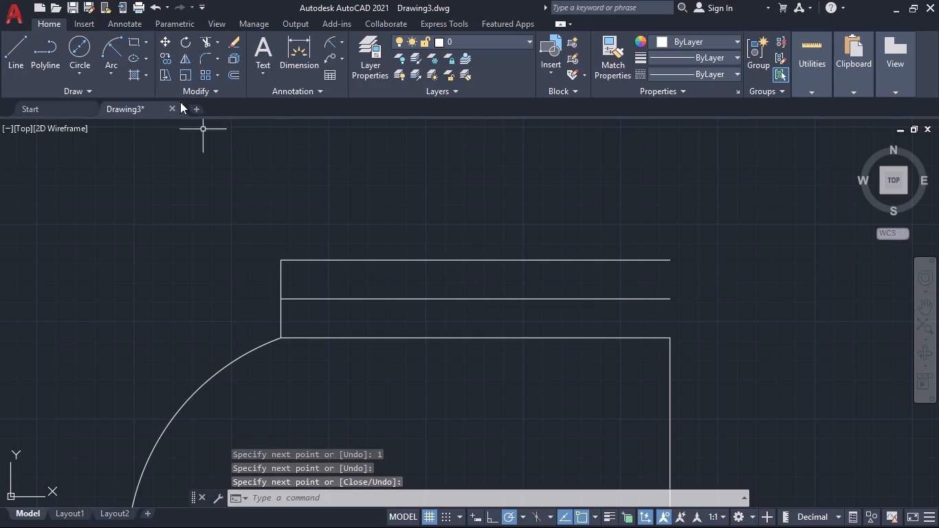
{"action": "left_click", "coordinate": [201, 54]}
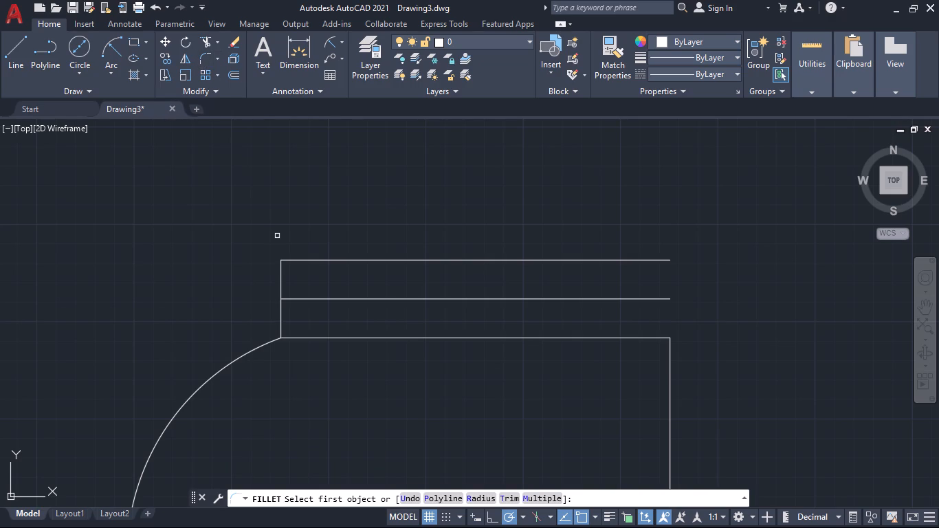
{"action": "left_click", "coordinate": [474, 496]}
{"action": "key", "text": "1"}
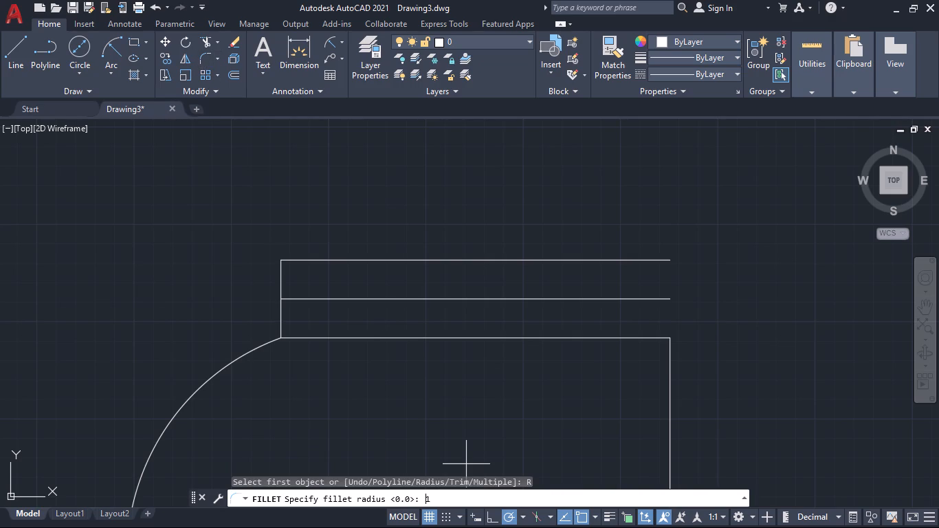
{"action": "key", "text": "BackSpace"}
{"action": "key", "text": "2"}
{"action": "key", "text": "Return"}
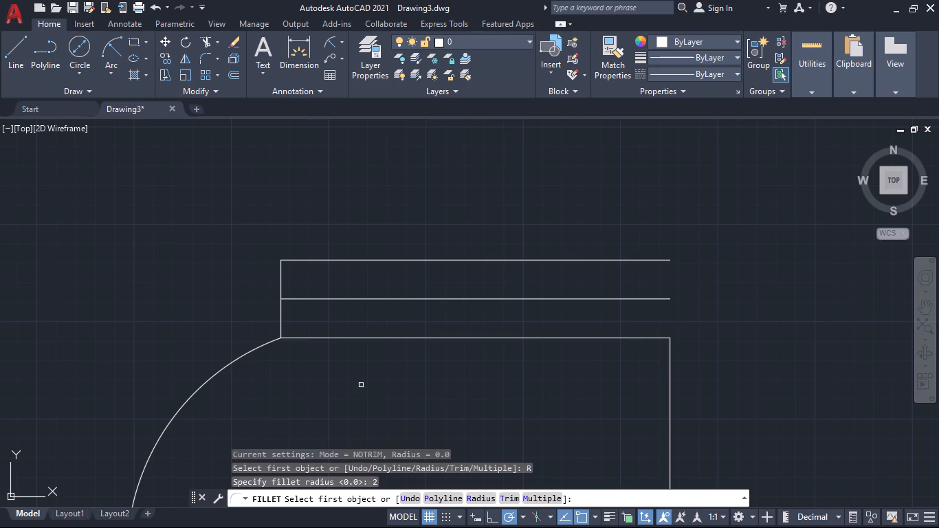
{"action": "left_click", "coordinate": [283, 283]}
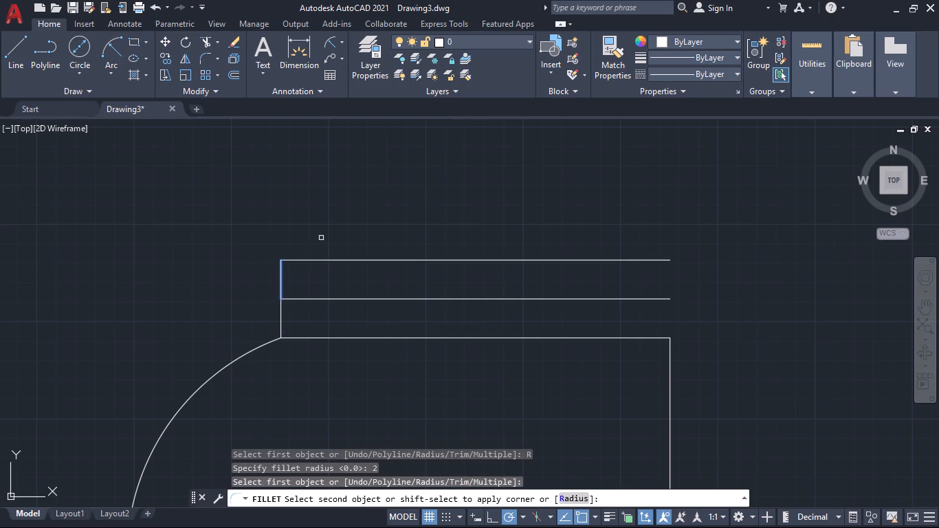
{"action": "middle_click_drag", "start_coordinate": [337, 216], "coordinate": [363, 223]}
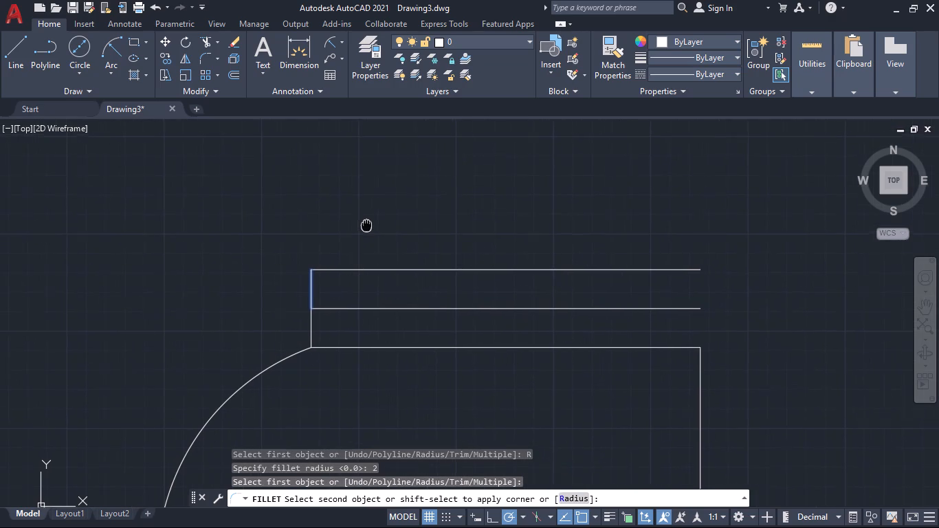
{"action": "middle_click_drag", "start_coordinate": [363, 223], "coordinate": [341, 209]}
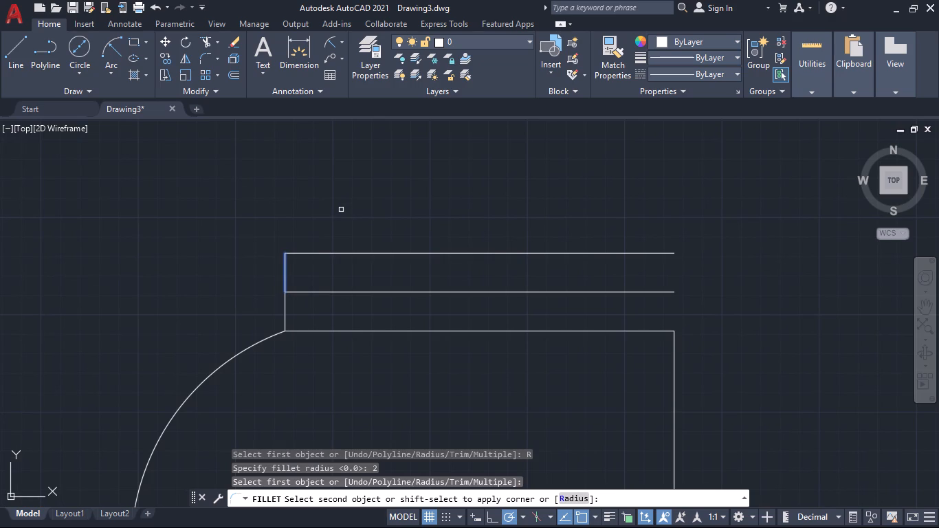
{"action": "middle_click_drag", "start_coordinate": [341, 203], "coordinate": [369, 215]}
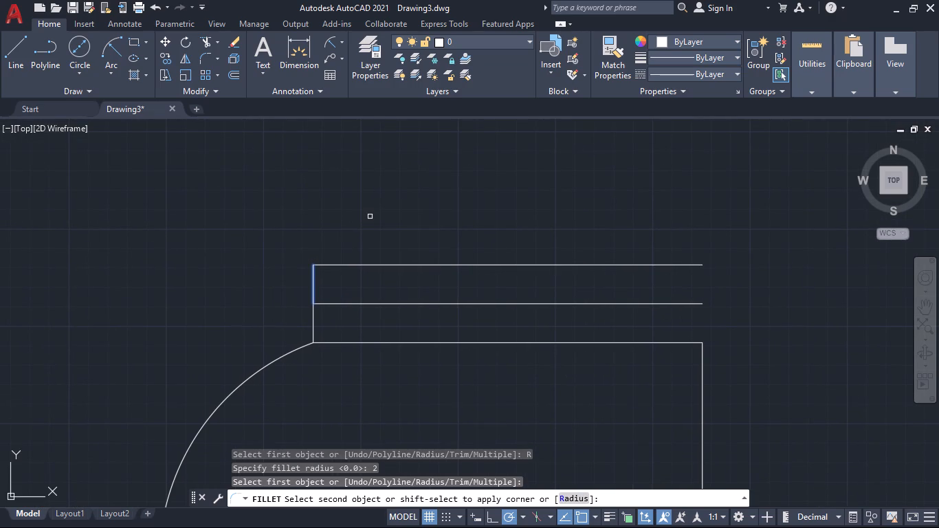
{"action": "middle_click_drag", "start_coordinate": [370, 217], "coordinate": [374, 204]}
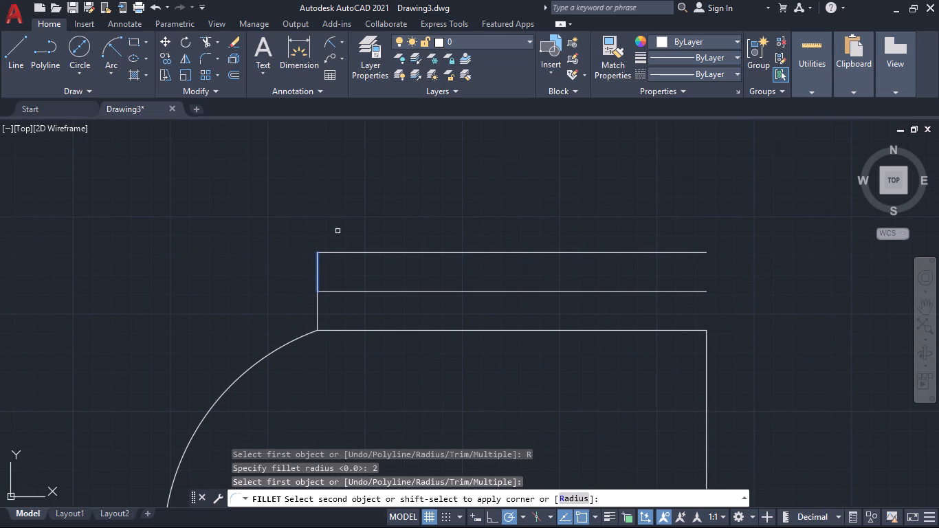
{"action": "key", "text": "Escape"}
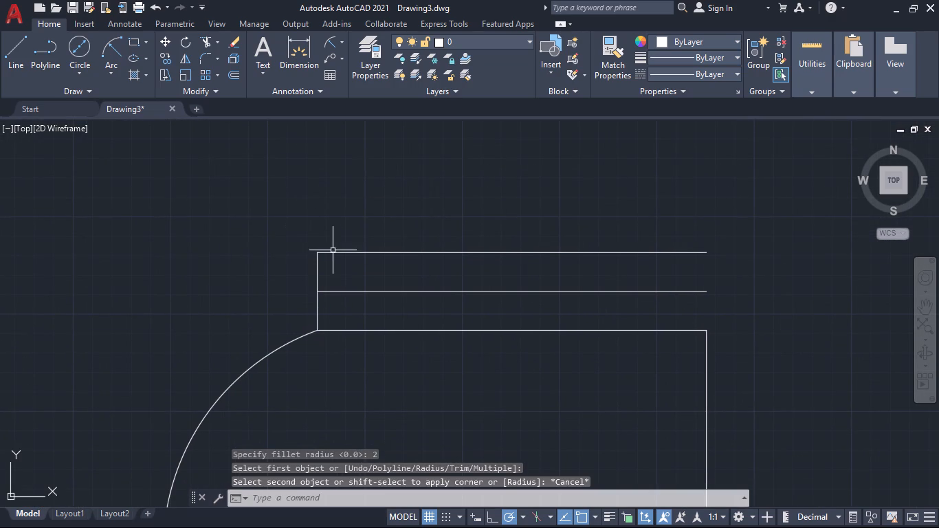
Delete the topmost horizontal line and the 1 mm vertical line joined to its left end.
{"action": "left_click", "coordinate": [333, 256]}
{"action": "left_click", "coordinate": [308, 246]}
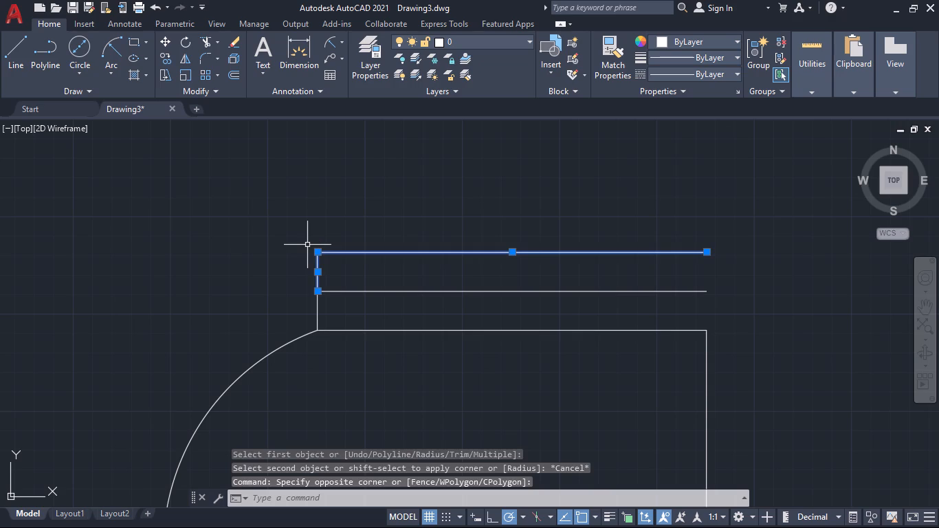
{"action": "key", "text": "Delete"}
Draw a 2 mm vertical line up from the uppermost line's left end, continuing horizontally right to align with the vertical centre line.
{"action": "left_click", "coordinate": [10, 55]}
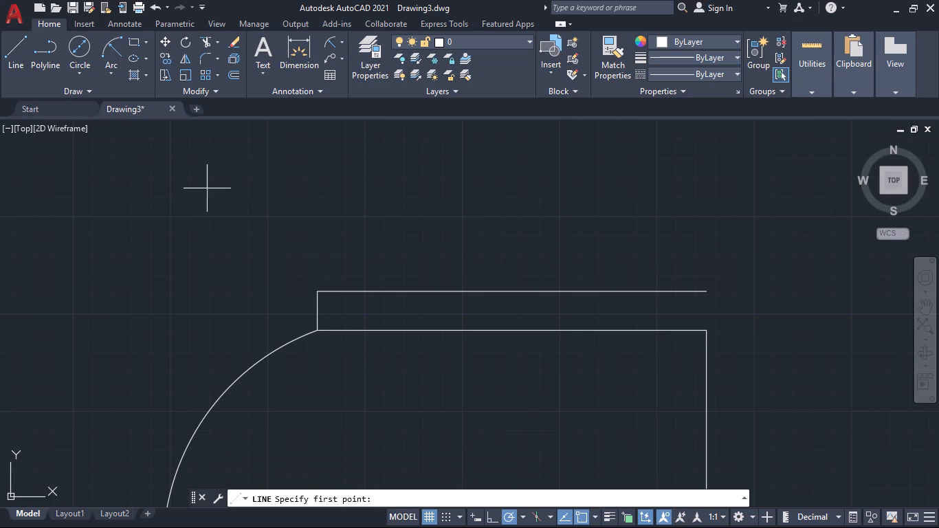
{"action": "left_click", "coordinate": [321, 291]}
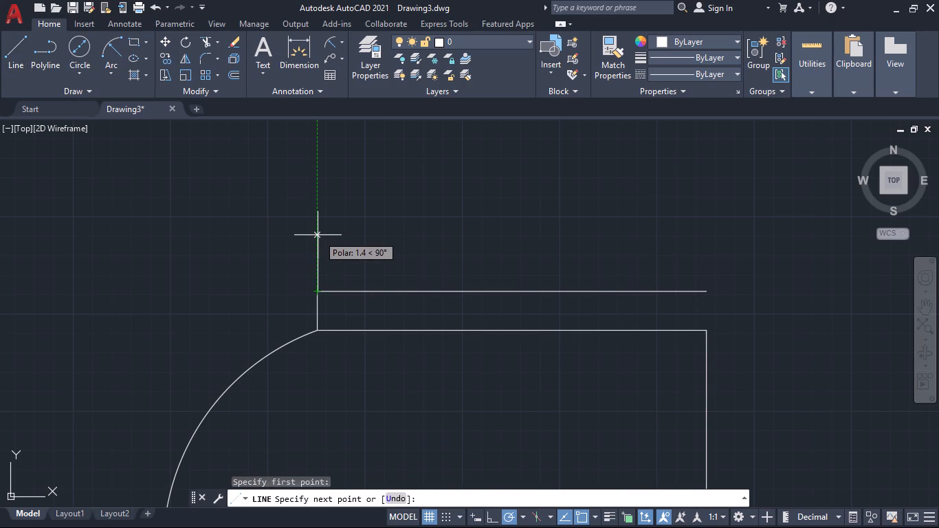
{"action": "key", "text": "2"}
{"action": "key", "text": "Return"}
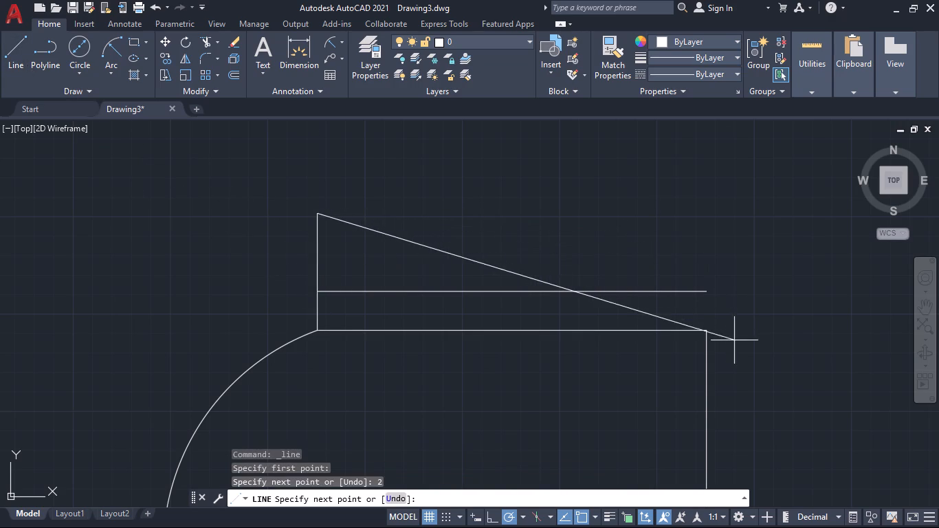
{"action": "left_click", "coordinate": [707, 214]}
{"action": "key", "text": "space"}
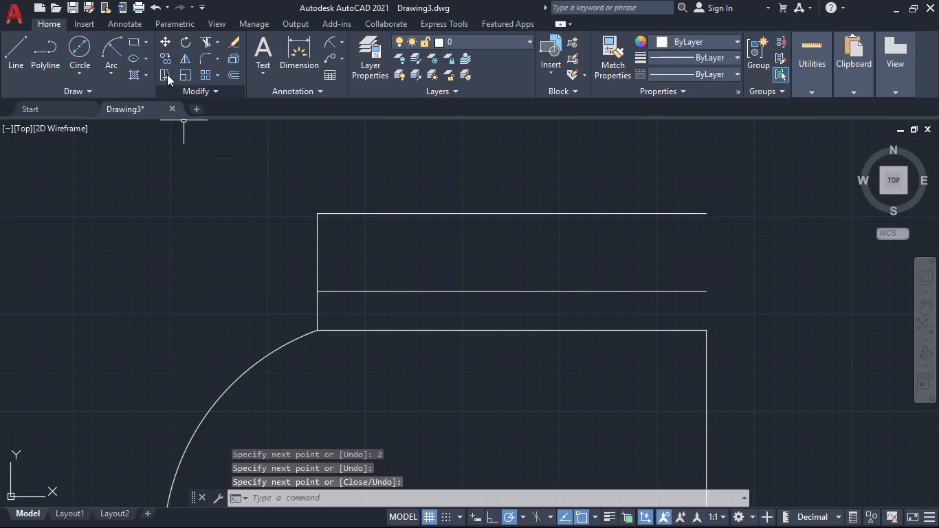
Fillet the collar's upper-left corner between the top horizontal line and the 2 mm vertical line.
{"action": "left_click", "coordinate": [202, 57]}
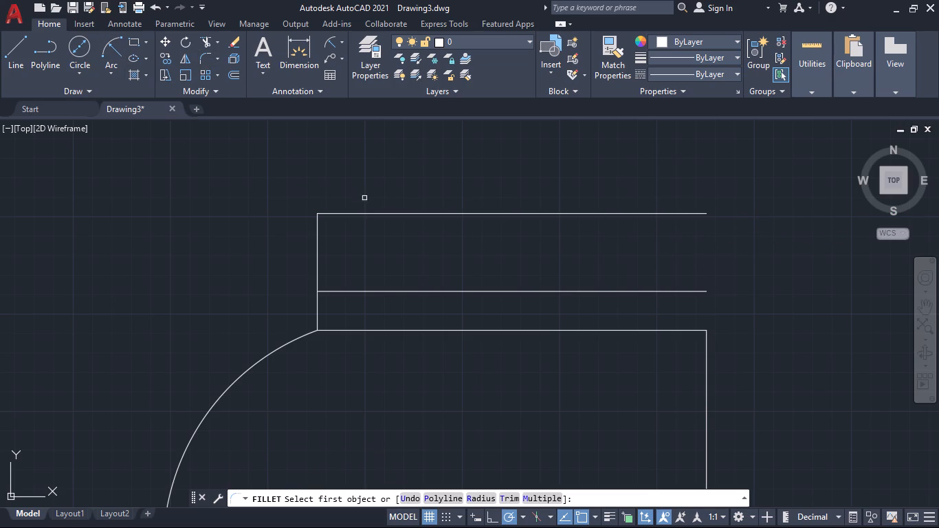
{"action": "left_click", "coordinate": [369, 215]}
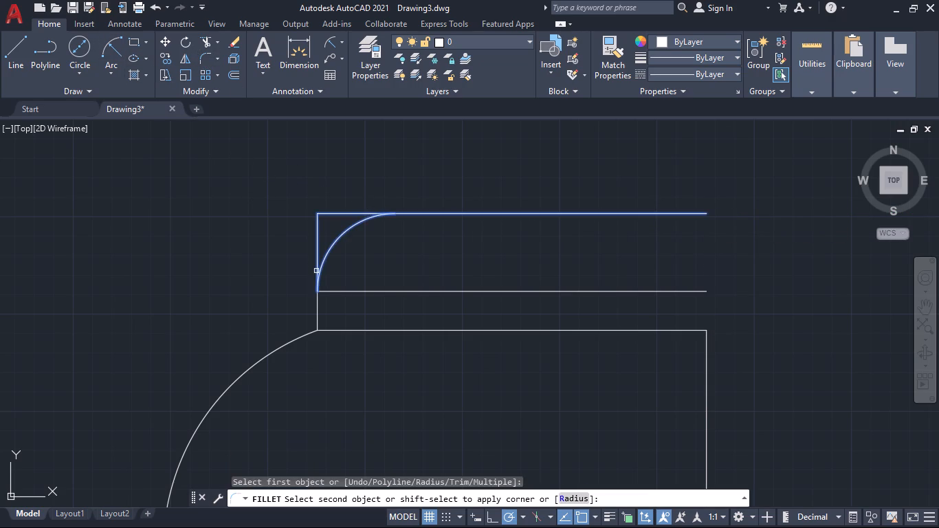
{"action": "left_click", "coordinate": [316, 271]}
Trim the leftover horizontal and vertical line segments outside the new corner fillet.
{"action": "type", "text": "RR"}
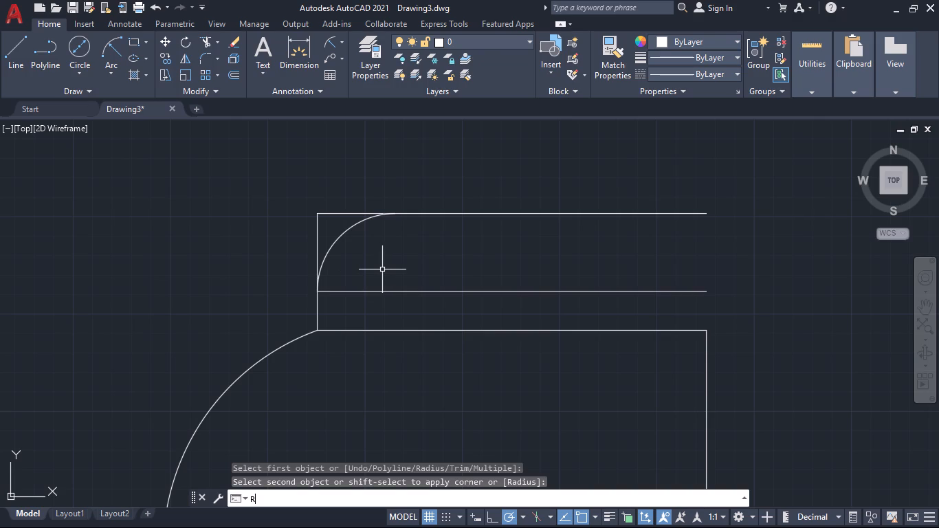
{"action": "key", "text": "BackSpace"}
{"action": "key", "text": "BackSpace"}
{"action": "key", "text": "BackSpace"}
{"action": "type", "text": "TR"}
{"action": "key", "text": "Return"}
{"action": "left_click", "coordinate": [355, 198]}
{"action": "left_click", "coordinate": [304, 247]}
Draw a 34.2 mm vertical line upward from the right end of the collar's top line.
{"action": "scroll", "coordinate": [281, 262], "scroll_direction": "down", "scroll_amount": 2}
{"action": "middle_click_drag", "start_coordinate": [280, 232], "coordinate": [272, 324]}
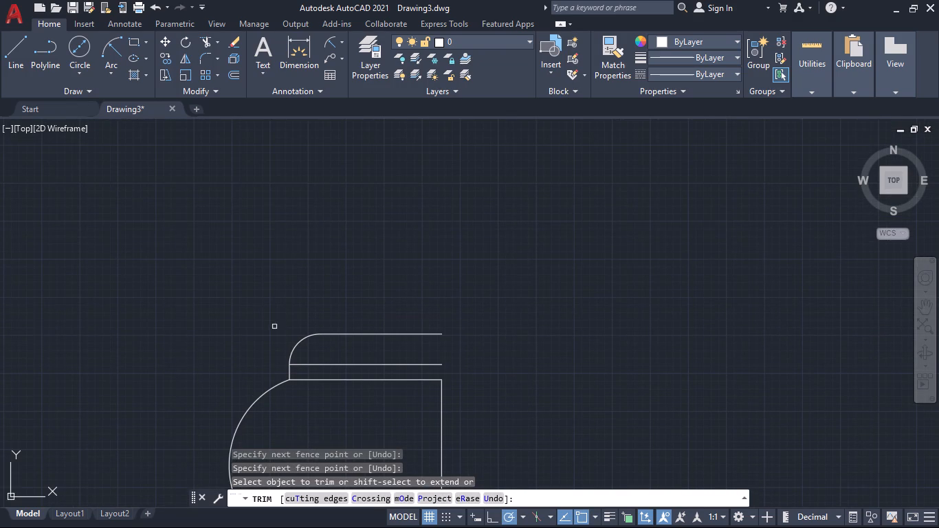
{"action": "middle_click_drag", "start_coordinate": [278, 303], "coordinate": [288, 369]}
{"action": "middle_click_drag", "start_coordinate": [287, 364], "coordinate": [265, 378]}
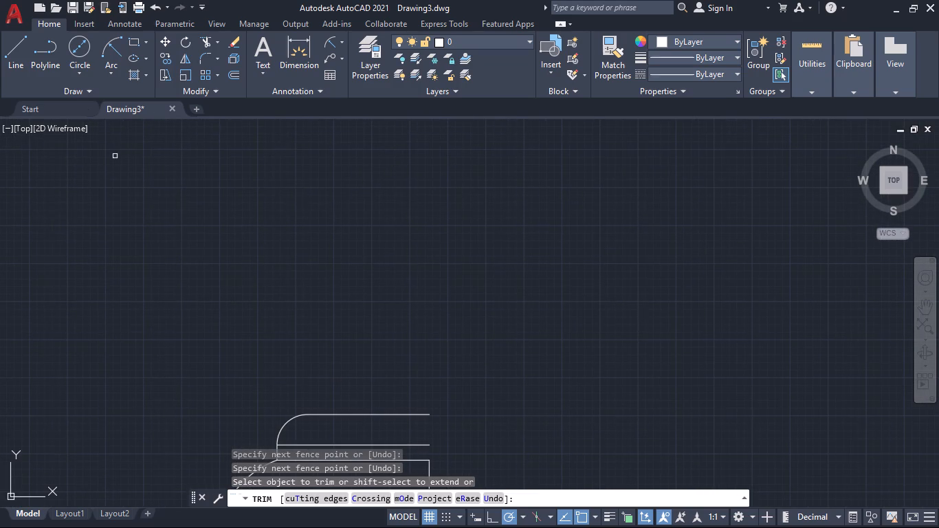
{"action": "left_click", "coordinate": [12, 44]}
{"action": "middle_click_drag", "start_coordinate": [560, 364], "coordinate": [544, 298]}
{"action": "scroll", "coordinate": [544, 298], "scroll_direction": "up", "scroll_amount": 1}
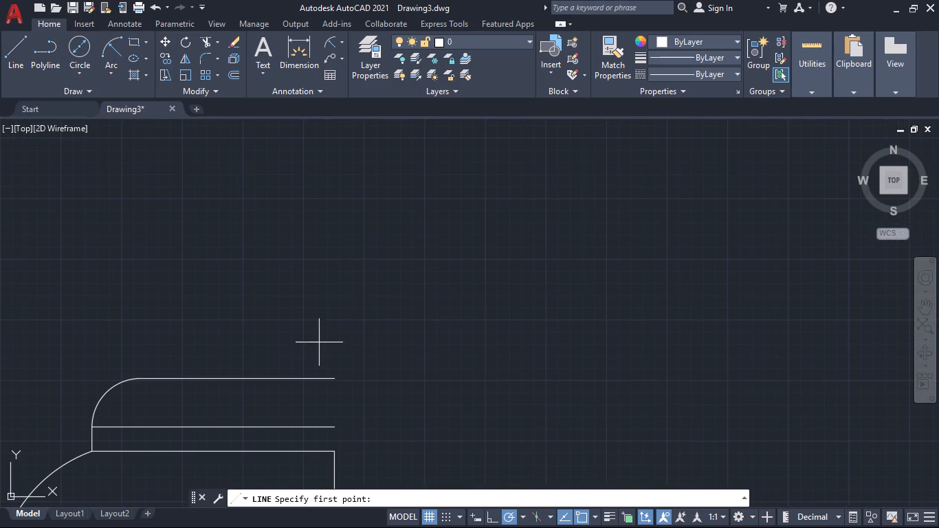
{"action": "left_click", "coordinate": [333, 376]}
{"action": "middle_click_drag", "start_coordinate": [346, 217], "coordinate": [394, 343]}
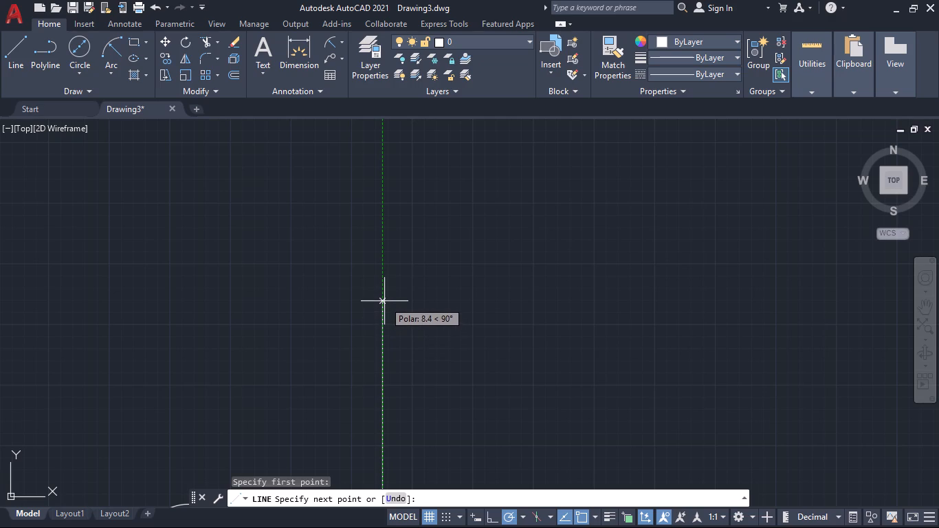
{"action": "type", "text": "34.5"}
{"action": "key", "text": "BackSpace"}
{"action": "key", "text": "2"}
{"action": "key", "text": "Return"}
Continue with a 9 mm horizontal line to the left from the upper end of the 34.2 mm line.
{"action": "scroll", "coordinate": [488, 281], "scroll_direction": "down", "scroll_amount": 3}
{"action": "middle_click_drag", "start_coordinate": [489, 280], "coordinate": [485, 289]}
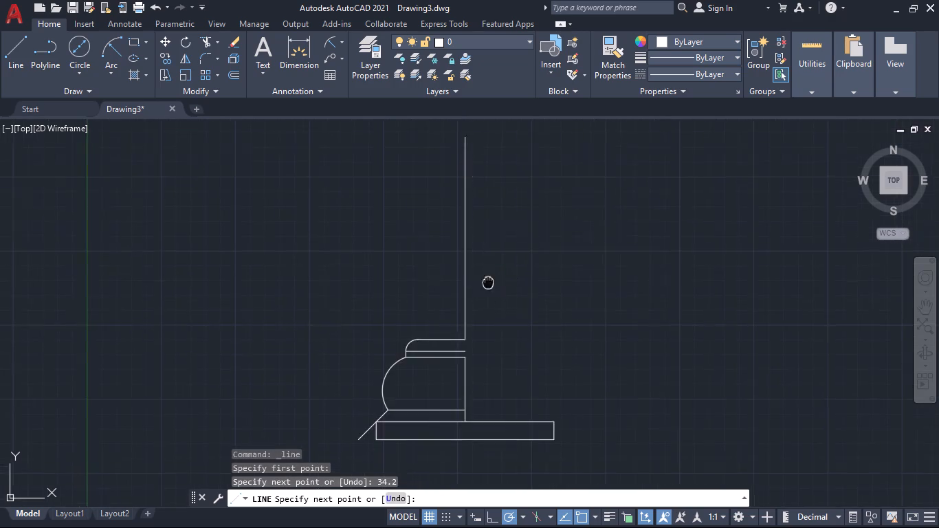
{"action": "middle_click_drag", "start_coordinate": [485, 289], "coordinate": [479, 378]}
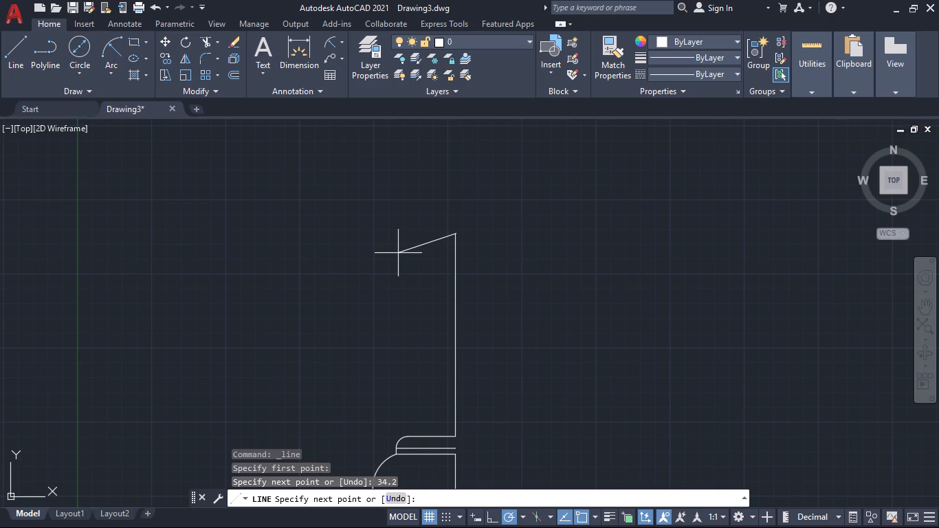
{"action": "scroll", "coordinate": [412, 243], "scroll_direction": "down", "scroll_amount": 2}
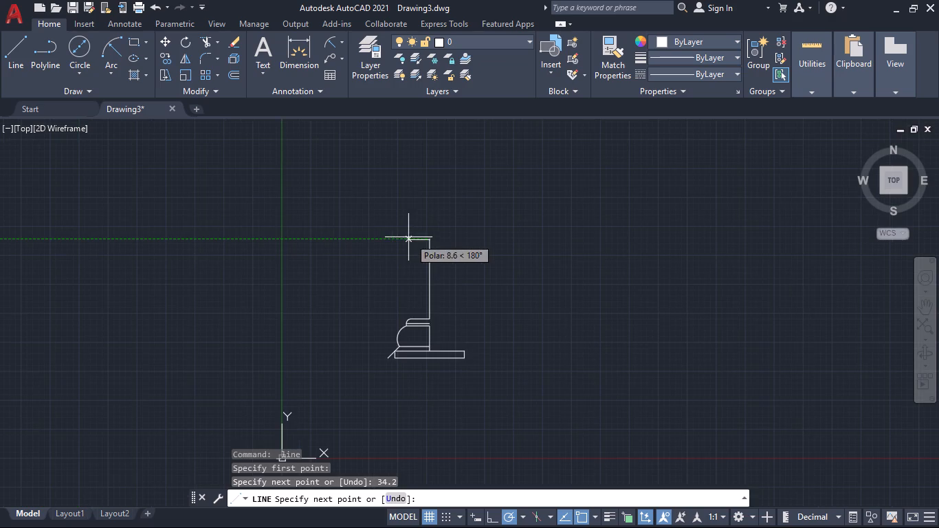
{"action": "middle_click_drag", "start_coordinate": [402, 234], "coordinate": [410, 263]}
{"action": "scroll", "coordinate": [411, 265], "scroll_direction": "up", "scroll_amount": 2}
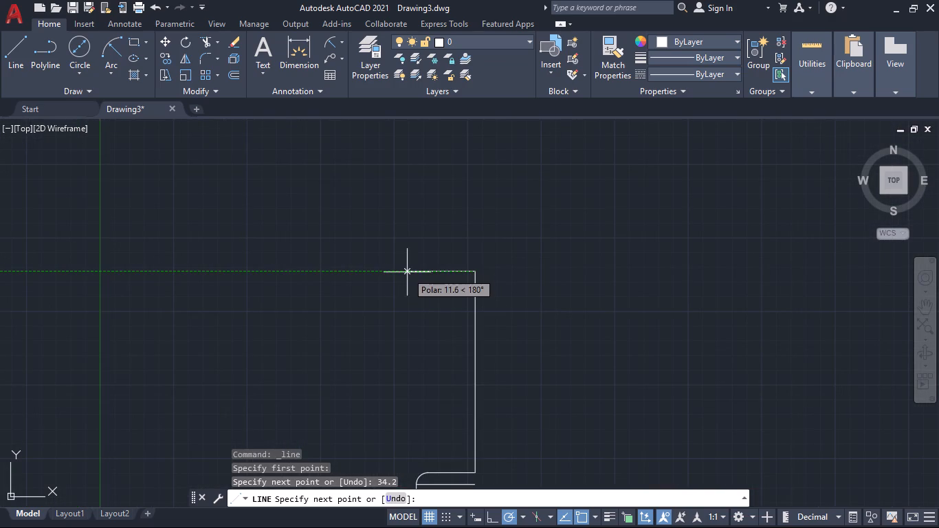
{"action": "middle_click_drag", "start_coordinate": [407, 272], "coordinate": [387, 273]}
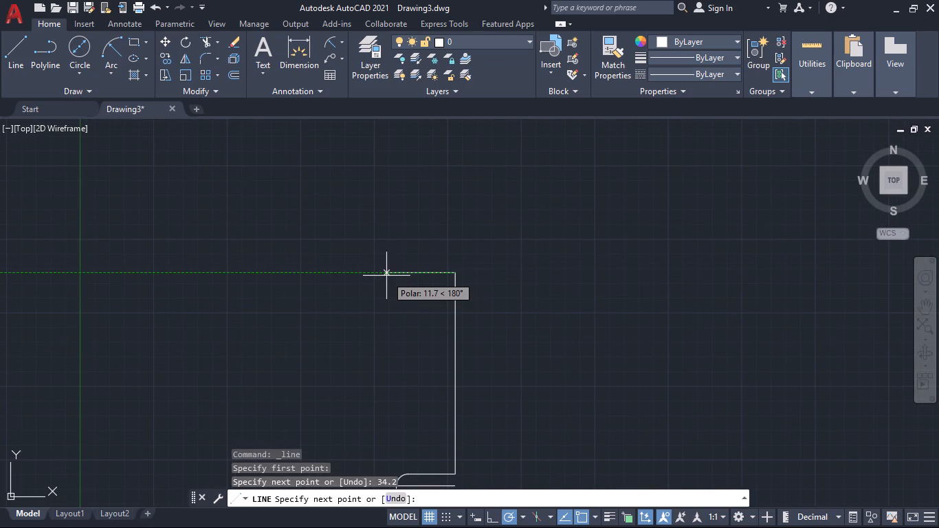
{"action": "key", "text": "9"}
{"action": "key", "text": "Return"}
{"action": "key", "text": "space"}
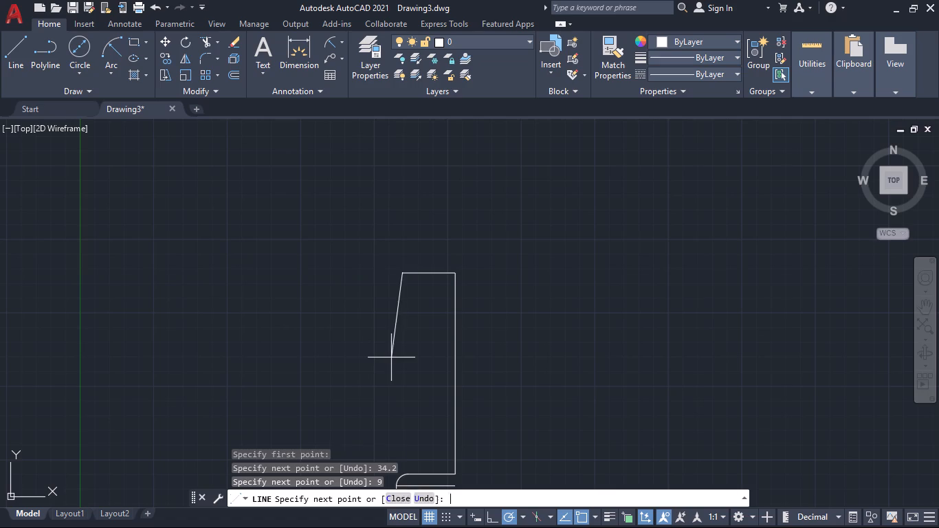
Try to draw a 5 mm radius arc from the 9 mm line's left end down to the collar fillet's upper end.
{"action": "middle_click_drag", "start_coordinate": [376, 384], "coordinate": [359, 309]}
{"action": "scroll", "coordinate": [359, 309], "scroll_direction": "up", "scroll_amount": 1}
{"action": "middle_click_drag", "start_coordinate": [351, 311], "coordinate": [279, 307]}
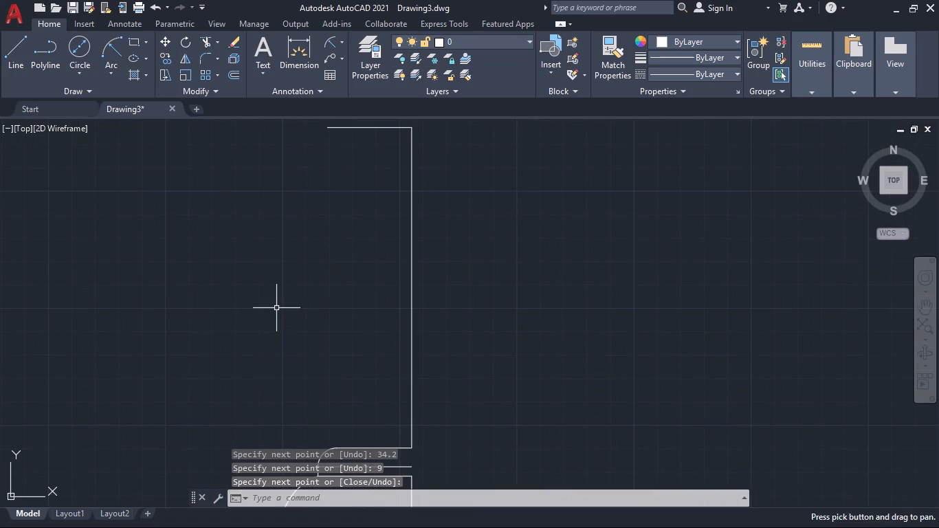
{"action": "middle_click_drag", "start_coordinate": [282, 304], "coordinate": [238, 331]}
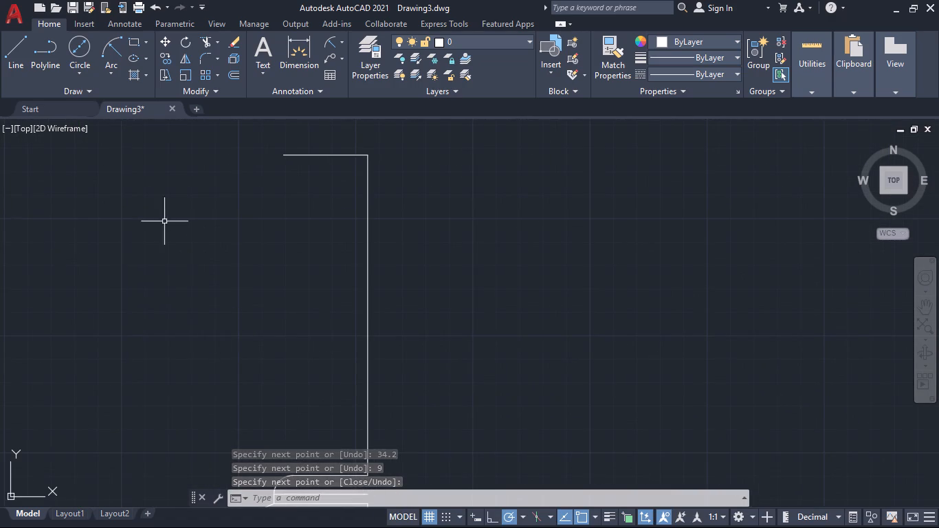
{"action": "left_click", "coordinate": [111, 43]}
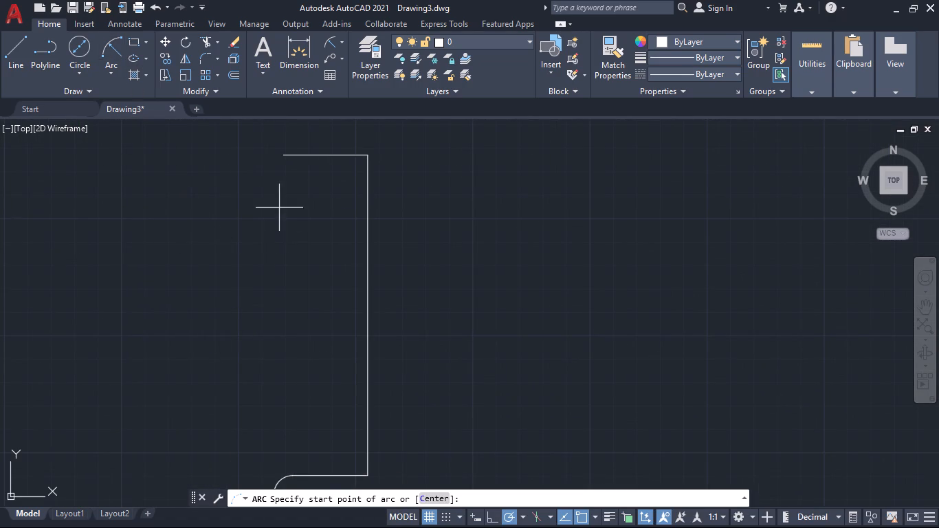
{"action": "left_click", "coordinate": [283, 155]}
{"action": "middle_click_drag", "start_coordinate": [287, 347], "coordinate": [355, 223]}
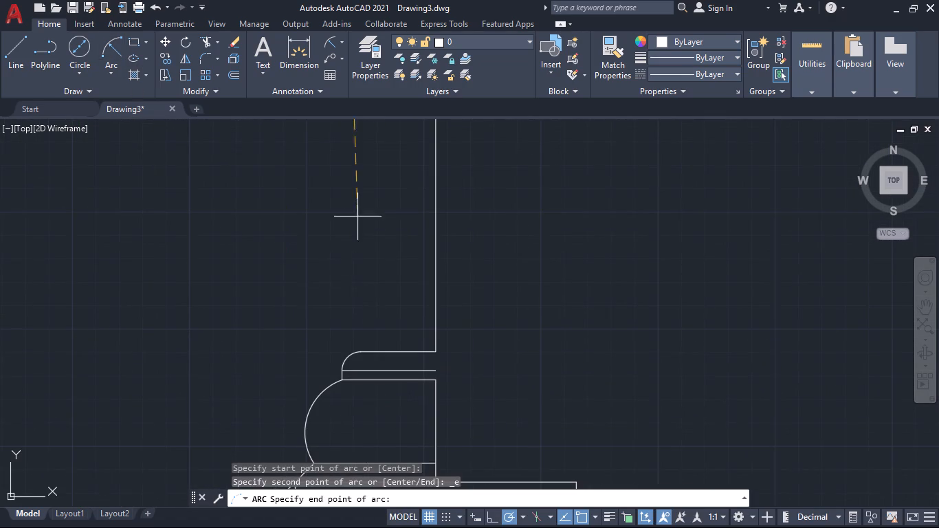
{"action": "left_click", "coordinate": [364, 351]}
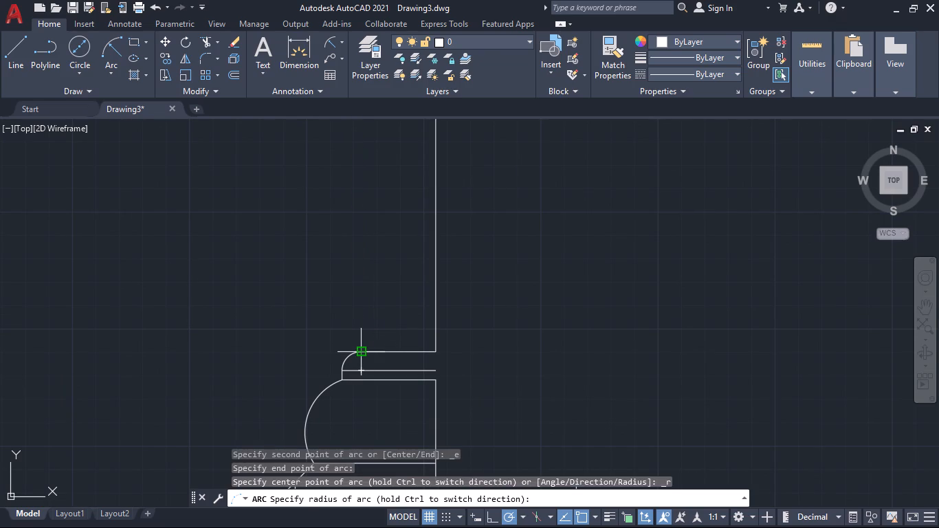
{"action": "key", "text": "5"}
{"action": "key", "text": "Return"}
Draw a 50 mm radius arc from the 9 mm line's left end down to the collar fillet's upper end.
{"action": "scroll", "coordinate": [383, 344], "scroll_direction": "down", "scroll_amount": 2}
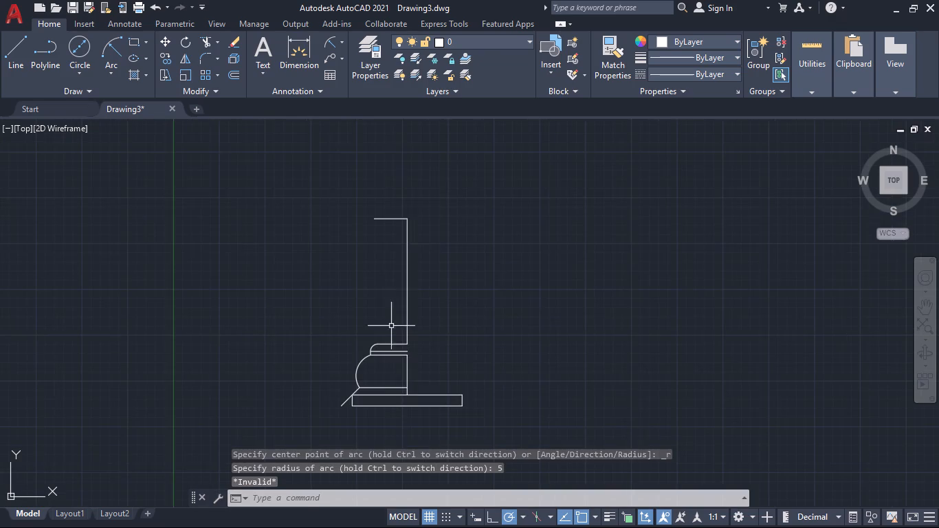
{"action": "middle_click_drag", "start_coordinate": [377, 289], "coordinate": [377, 318]}
{"action": "left_click", "coordinate": [107, 50]}
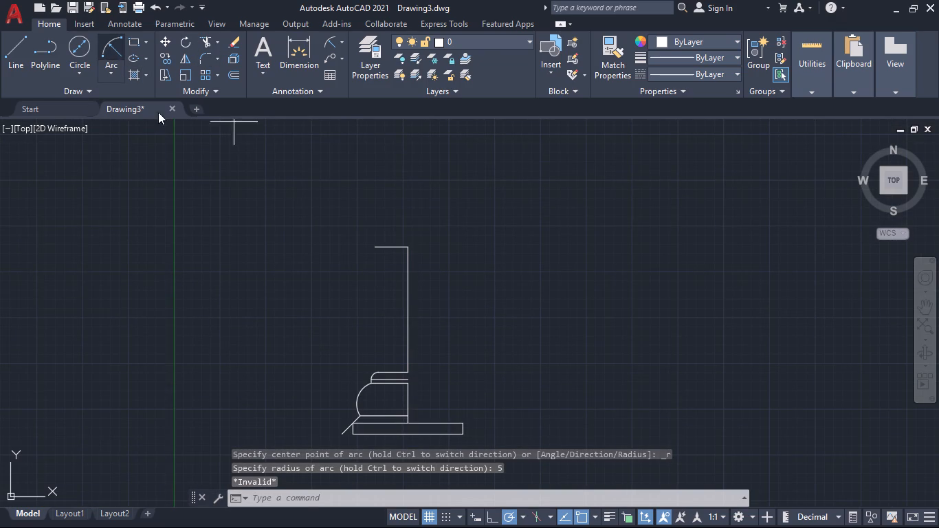
{"action": "scroll", "coordinate": [373, 247], "scroll_direction": "up", "scroll_amount": 5}
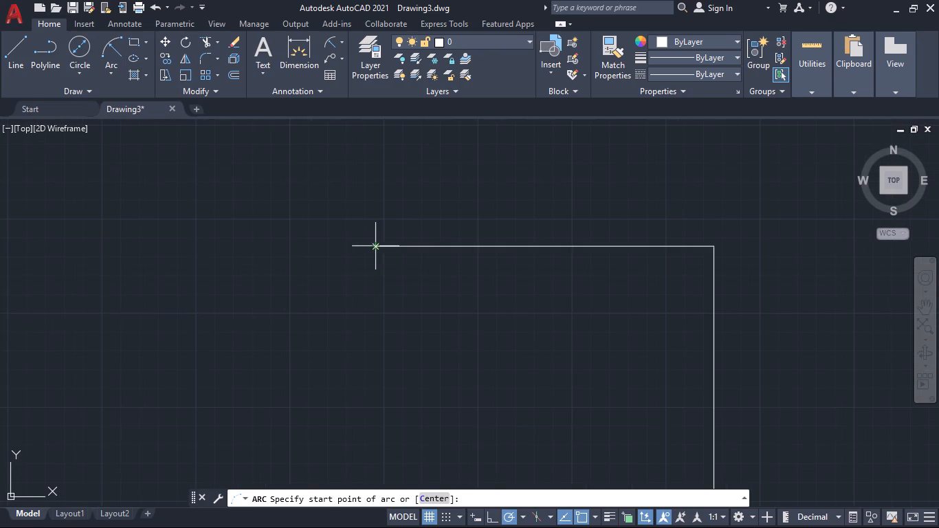
{"action": "left_click", "coordinate": [375, 244]}
{"action": "scroll", "coordinate": [390, 360], "scroll_direction": "down", "scroll_amount": 5}
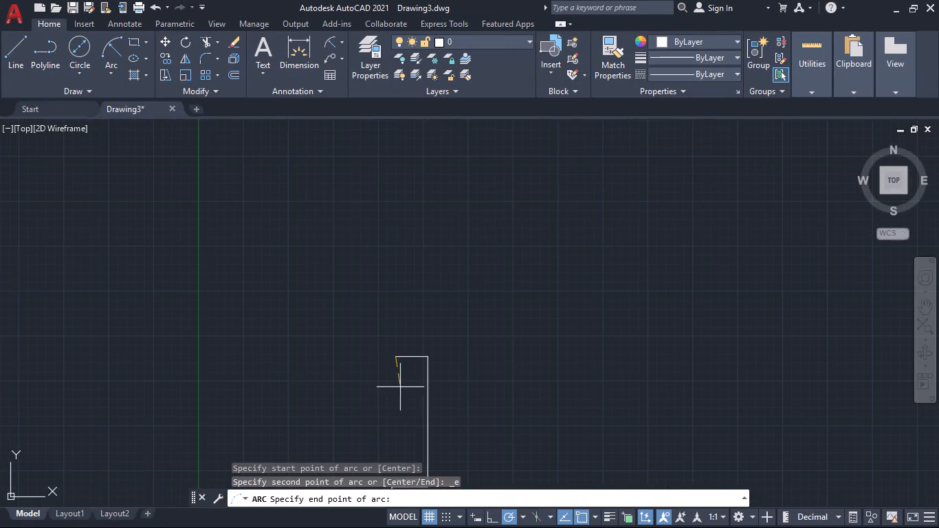
{"action": "middle_click_drag", "start_coordinate": [399, 395], "coordinate": [413, 278]}
{"action": "scroll", "coordinate": [408, 359], "scroll_direction": "up", "scroll_amount": 6}
{"action": "middle_click_drag", "start_coordinate": [458, 399], "coordinate": [465, 177]}
{"action": "left_click", "coordinate": [480, 245]}
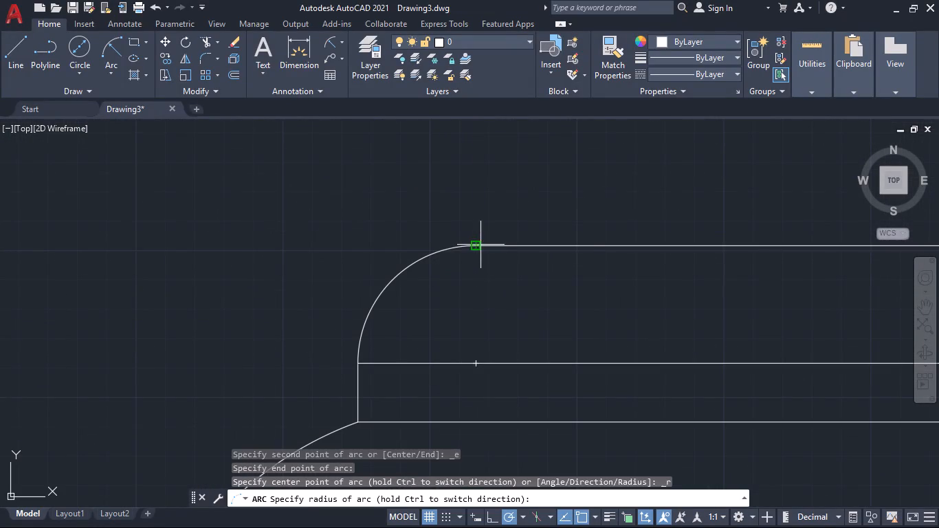
{"action": "type", "text": "50"}
{"action": "key", "text": "Return"}
Mirror the shaft's 50 mm radius arc across the line through its two endpoints, erasing the source arc.
{"action": "scroll", "coordinate": [615, 218], "scroll_direction": "down", "scroll_amount": 6}
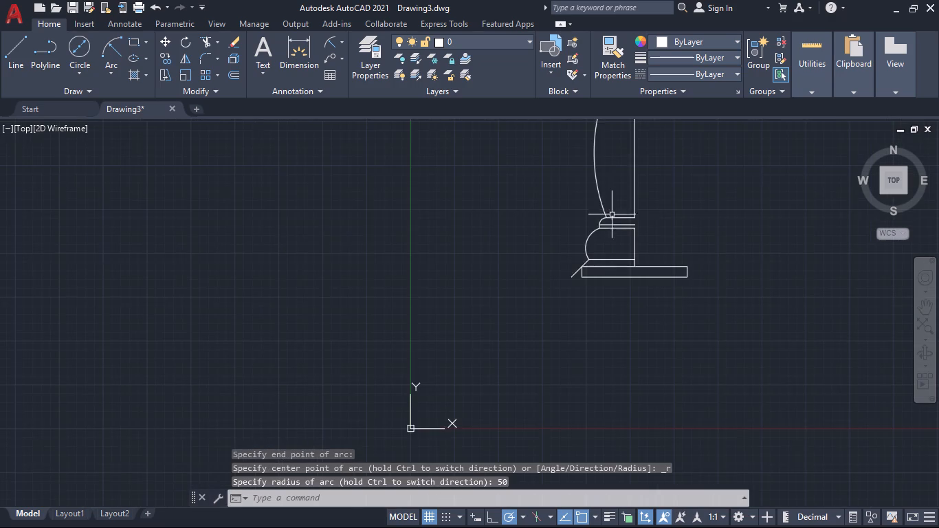
{"action": "middle_click_drag", "start_coordinate": [614, 190], "coordinate": [571, 341]}
{"action": "scroll", "coordinate": [564, 336], "scroll_direction": "up", "scroll_amount": 3}
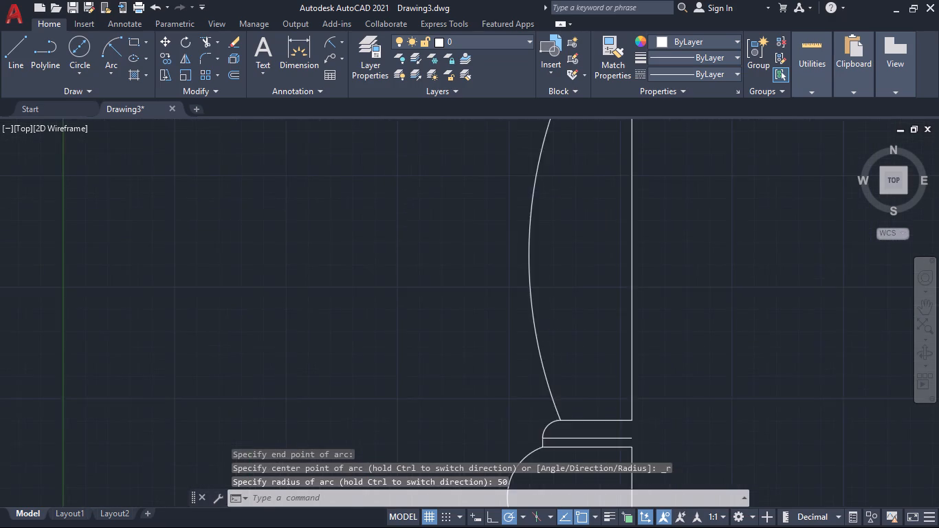
{"action": "scroll", "coordinate": [551, 335], "scroll_direction": "down", "scroll_amount": 2}
{"action": "left_click", "coordinate": [542, 346]}
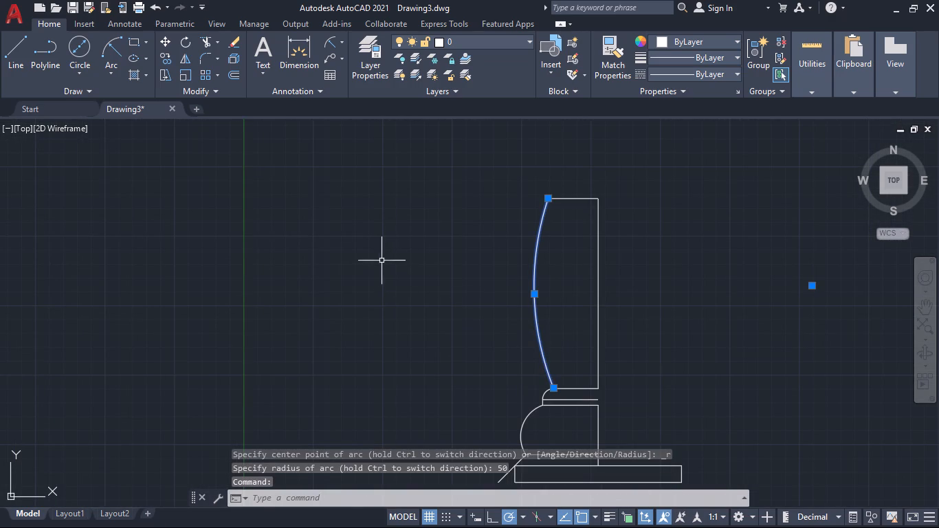
{"action": "left_click", "coordinate": [184, 55]}
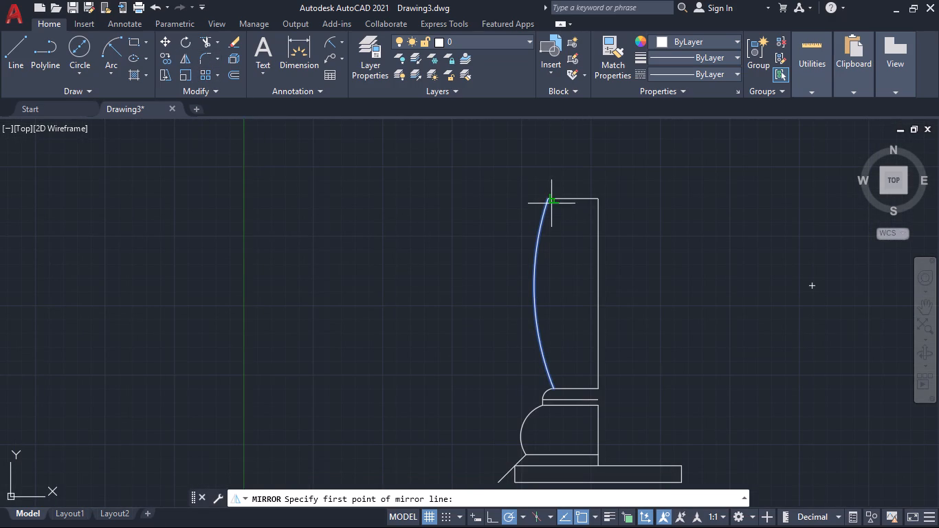
{"action": "left_click", "coordinate": [546, 201]}
{"action": "left_click", "coordinate": [552, 390]}
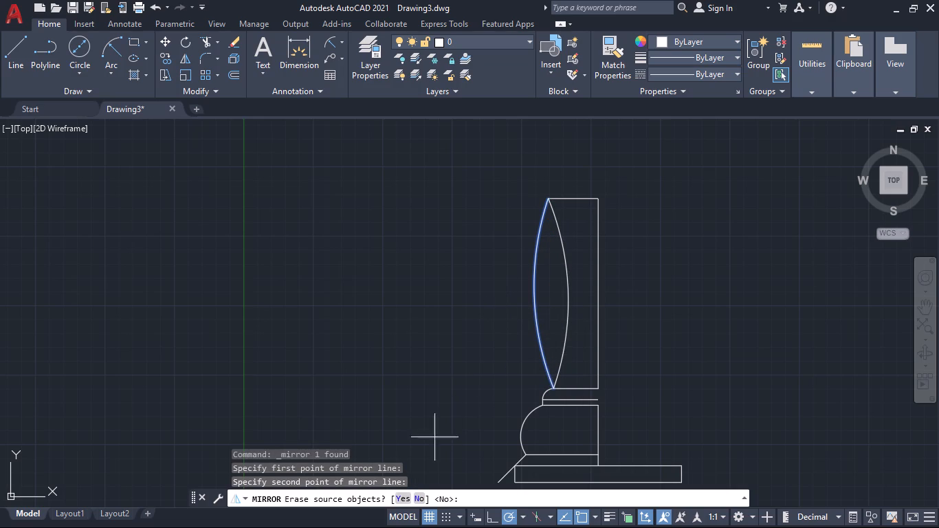
{"action": "left_click", "coordinate": [399, 494]}
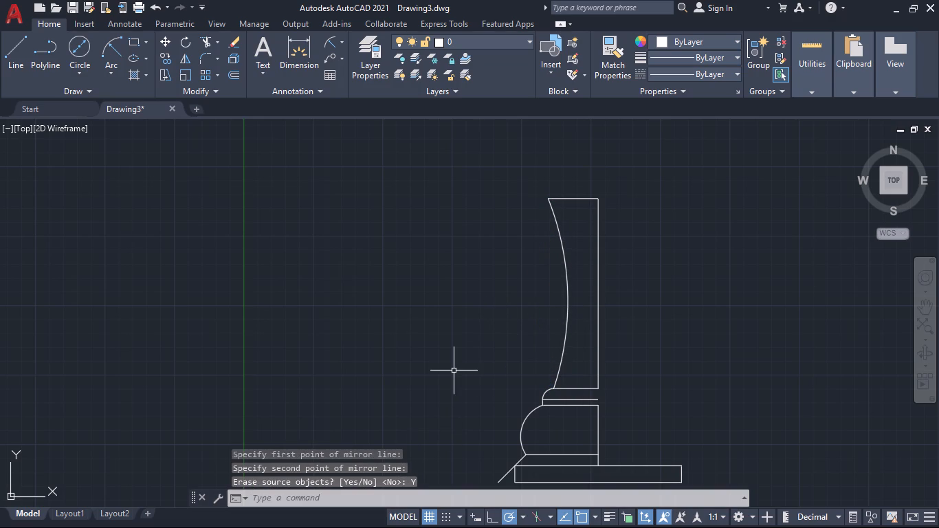
From the shaft arc's upper end, draw a 2 mm horizontal line to the left and continue 2 mm vertically upward.
{"action": "scroll", "coordinate": [456, 368], "scroll_direction": "down", "scroll_amount": 1}
{"action": "middle_click_drag", "start_coordinate": [463, 346], "coordinate": [355, 435]}
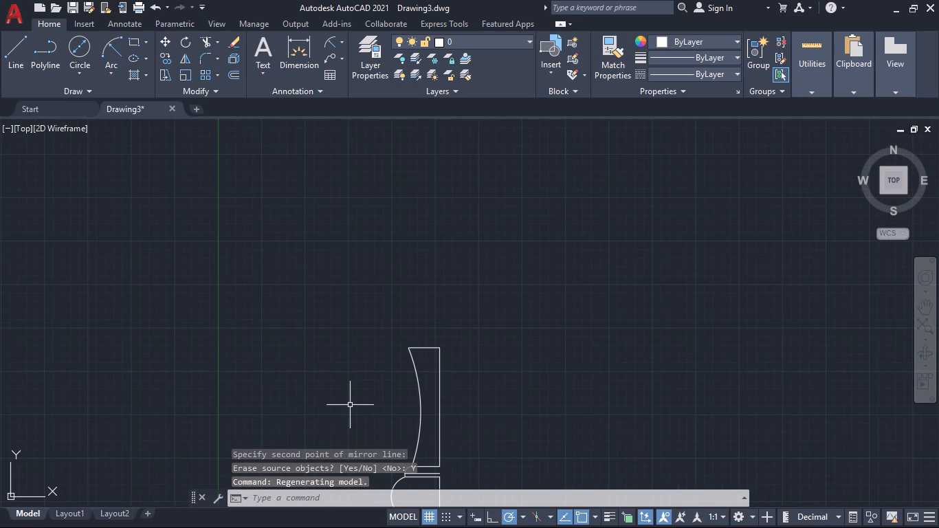
{"action": "middle_click_drag", "start_coordinate": [349, 402], "coordinate": [321, 488]}
{"action": "middle_click_drag", "start_coordinate": [316, 472], "coordinate": [311, 496]}
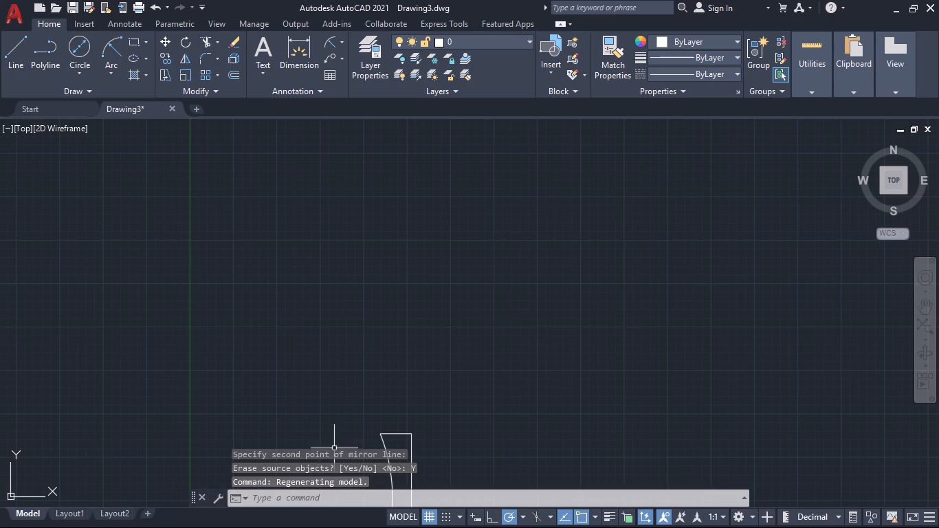
{"action": "middle_click_drag", "start_coordinate": [380, 410], "coordinate": [437, 297]}
{"action": "scroll", "coordinate": [437, 297], "scroll_direction": "up", "scroll_amount": 2}
{"action": "middle_click_drag", "start_coordinate": [399, 357], "coordinate": [404, 298]}
{"action": "scroll", "coordinate": [402, 341], "scroll_direction": "up", "scroll_amount": 1}
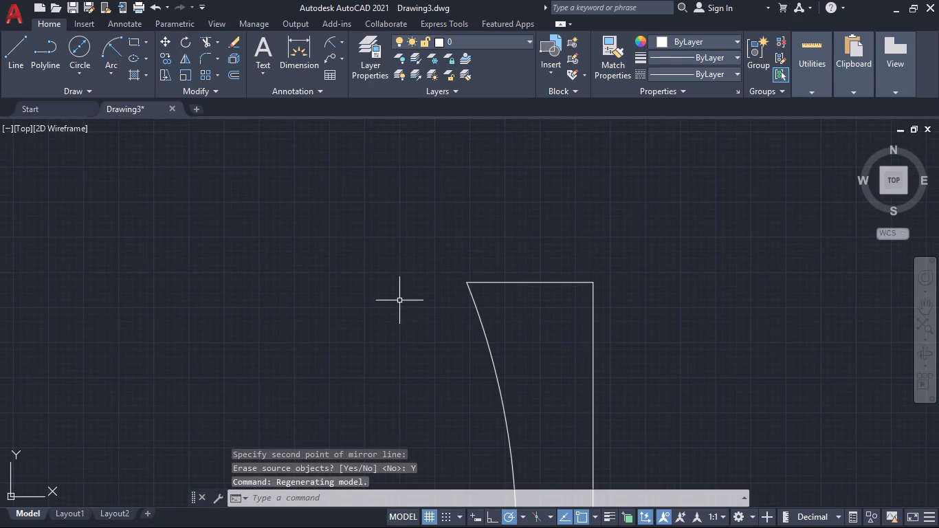
{"action": "middle_click_drag", "start_coordinate": [403, 330], "coordinate": [351, 318]}
{"action": "middle_click_drag", "start_coordinate": [327, 313], "coordinate": [315, 313]}
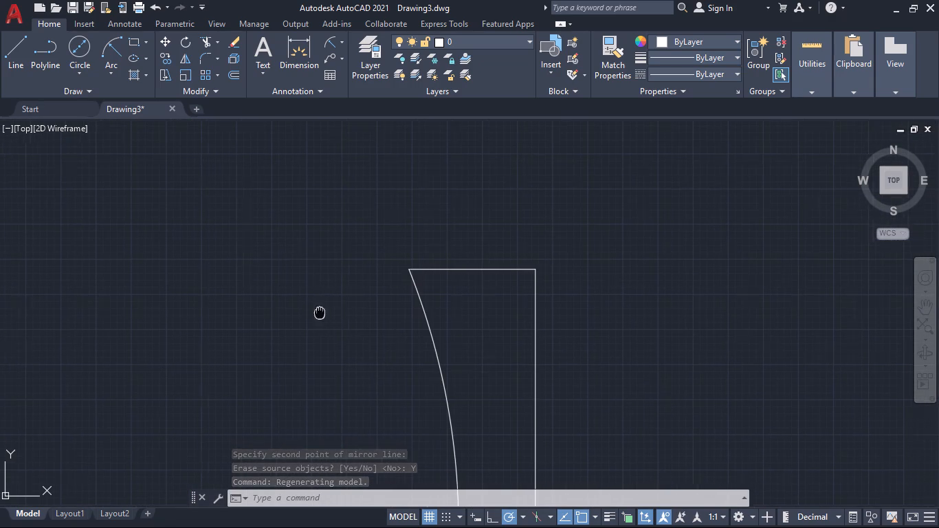
{"action": "middle_click_drag", "start_coordinate": [315, 313], "coordinate": [289, 316]}
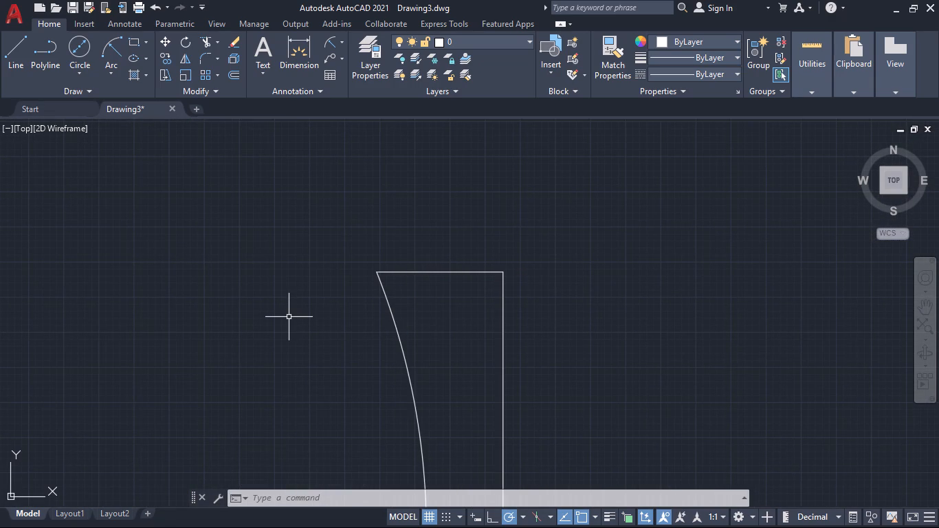
{"action": "middle_click_drag", "start_coordinate": [288, 315], "coordinate": [312, 302]}
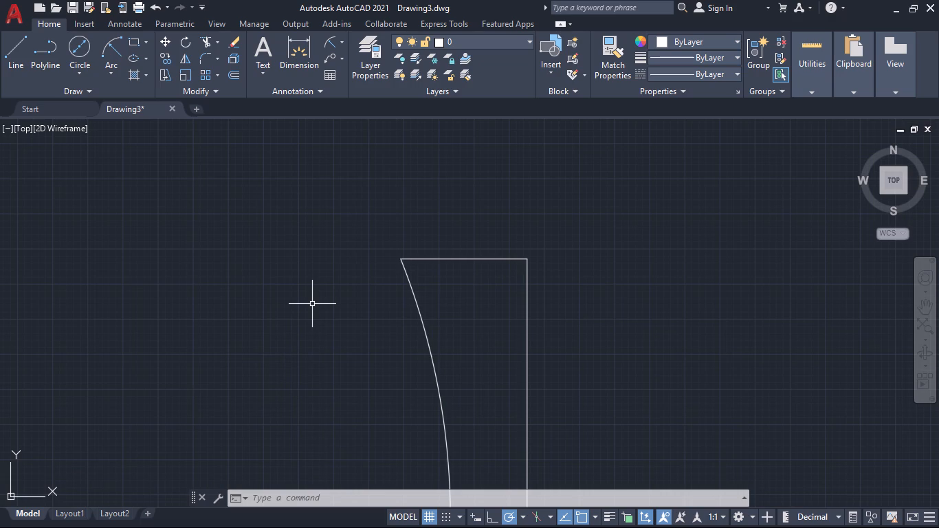
{"action": "middle_click_drag", "start_coordinate": [312, 304], "coordinate": [331, 307]}
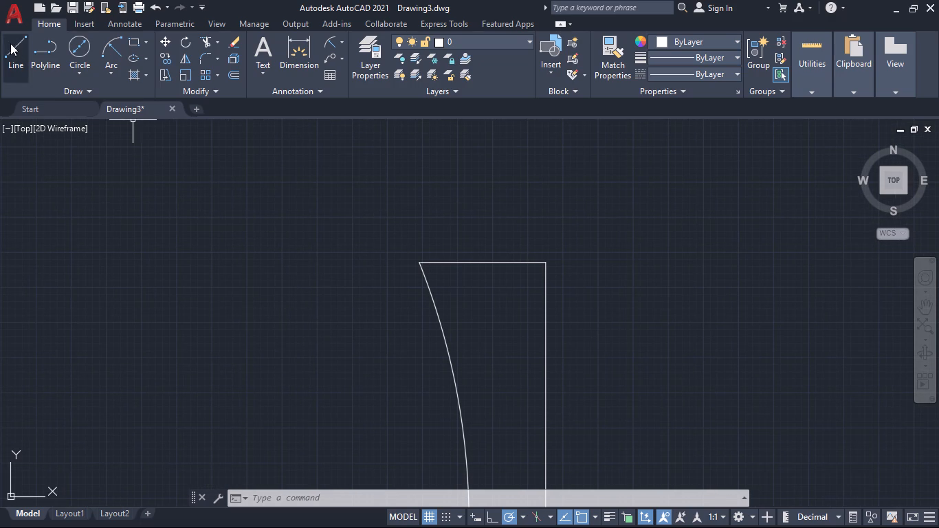
{"action": "left_click", "coordinate": [7, 38]}
{"action": "left_click", "coordinate": [419, 263]}
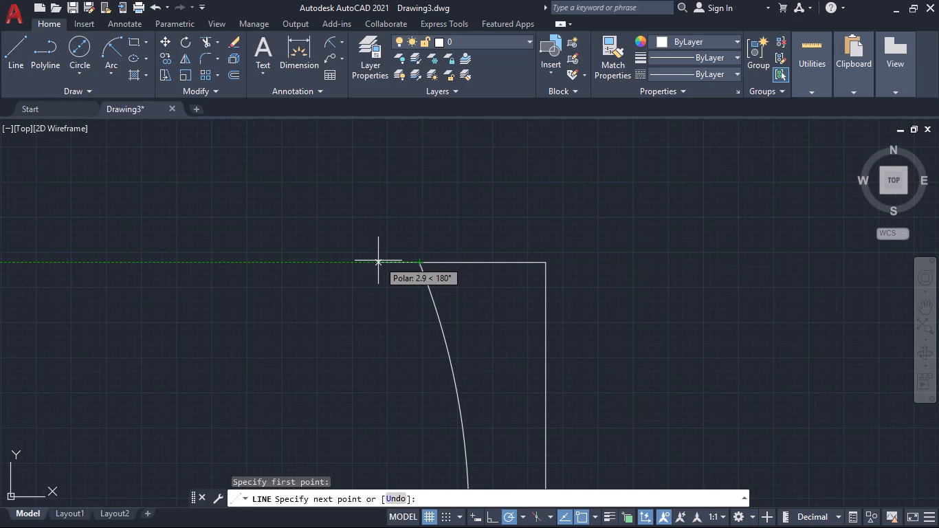
{"action": "key", "text": "2"}
{"action": "key", "text": "Return"}
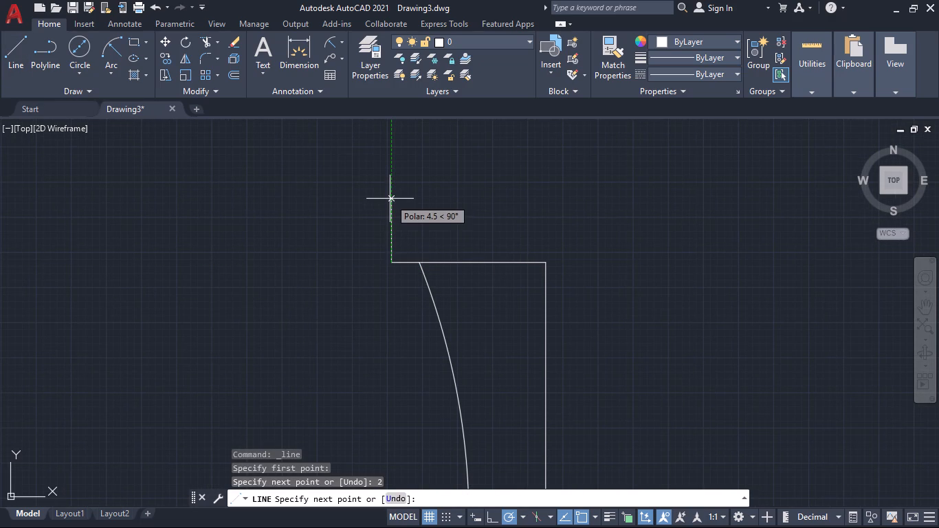
{"action": "key", "text": "2"}
{"action": "key", "text": "Return"}
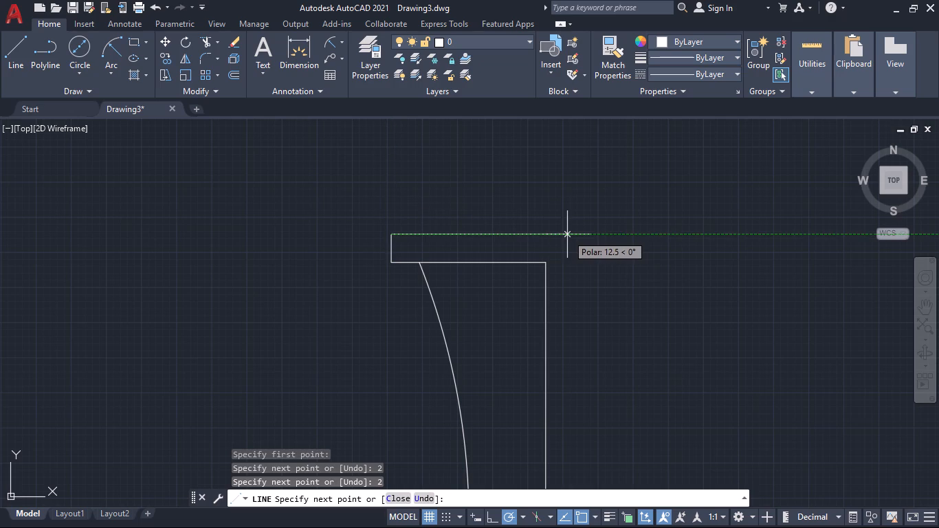
{"action": "key", "text": "space"}
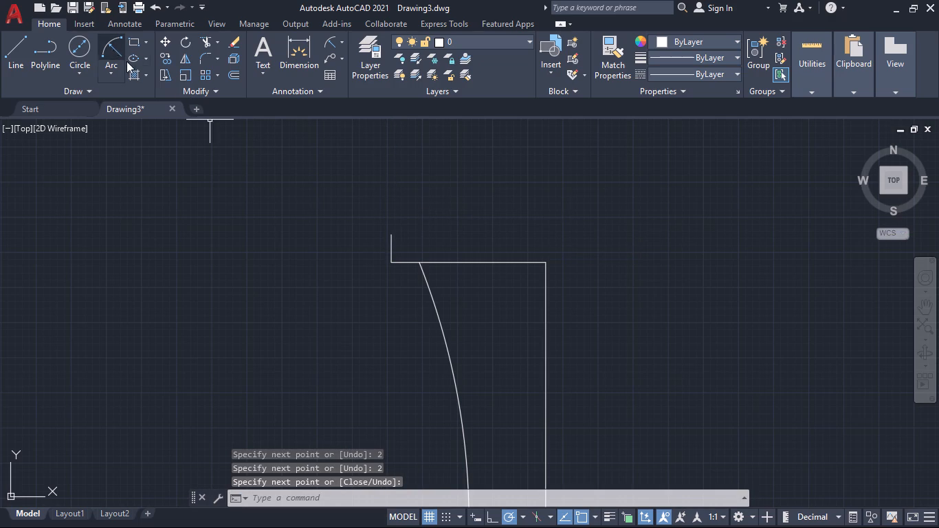
Fillet the corner between the two 2 mm lines at the shaft's top with a 2 mm radius.
{"action": "left_click", "coordinate": [203, 53]}
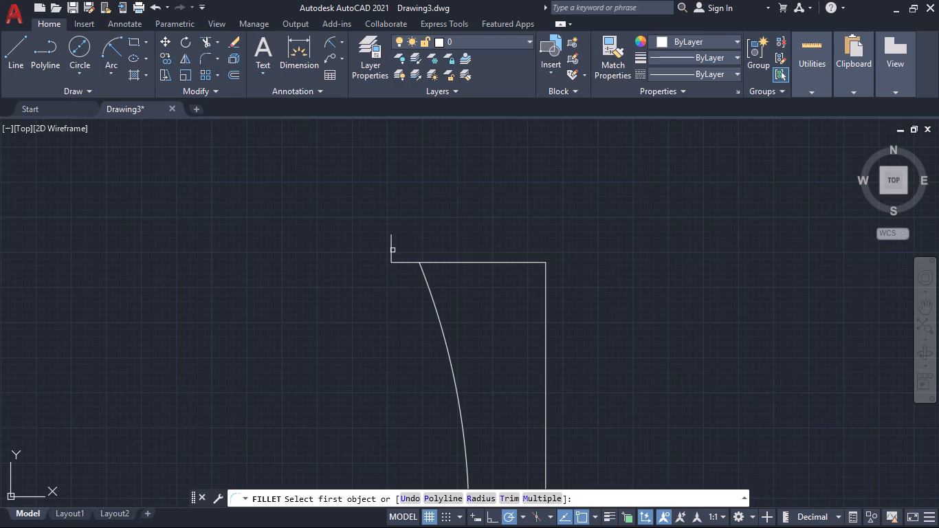
{"action": "left_click", "coordinate": [475, 501]}
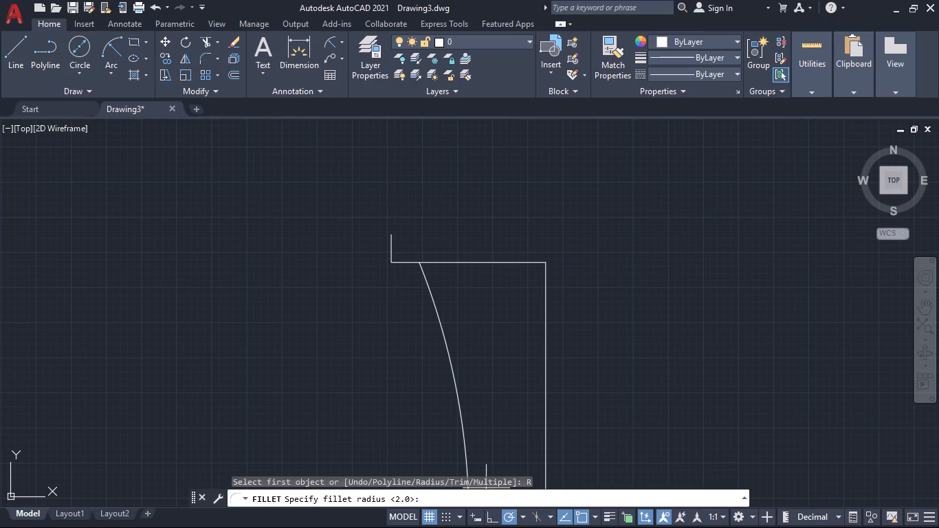
{"action": "key", "text": "2"}
{"action": "key", "text": "Return"}
{"action": "scroll", "coordinate": [412, 245], "scroll_direction": "up", "scroll_amount": 3}
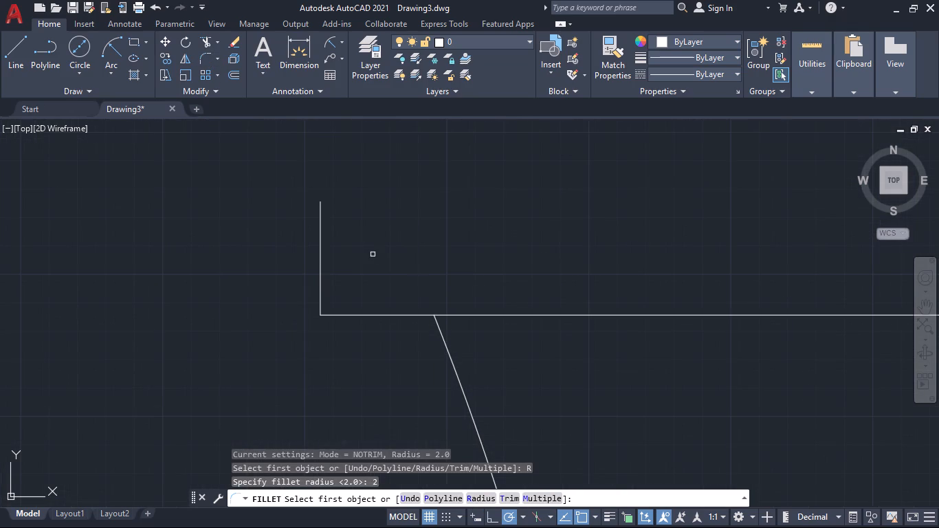
{"action": "left_click", "coordinate": [320, 268]}
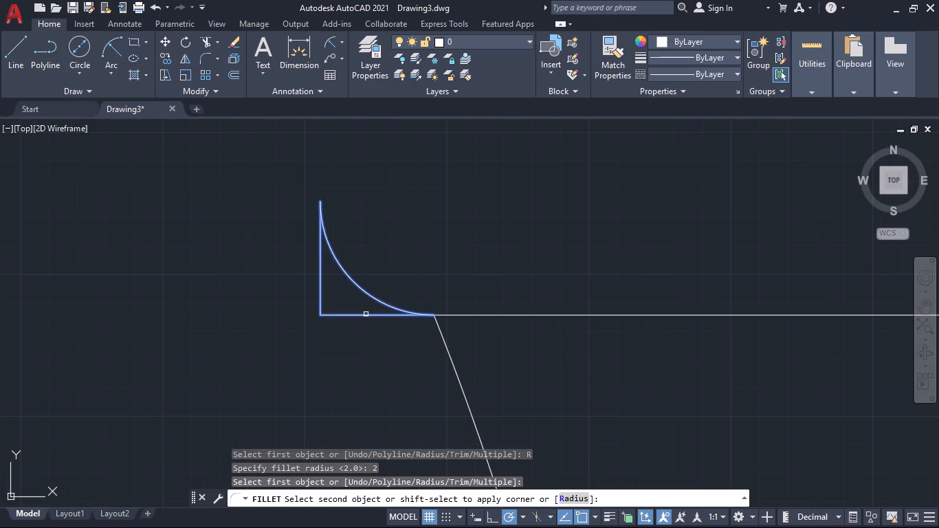
{"action": "left_click", "coordinate": [366, 314]}
Trim away the two straight 2 mm lines outside the new fillet, leaving only its arc.
{"action": "scroll", "coordinate": [421, 346], "scroll_direction": "down", "scroll_amount": 2}
{"action": "middle_click_drag", "start_coordinate": [414, 365], "coordinate": [461, 401]}
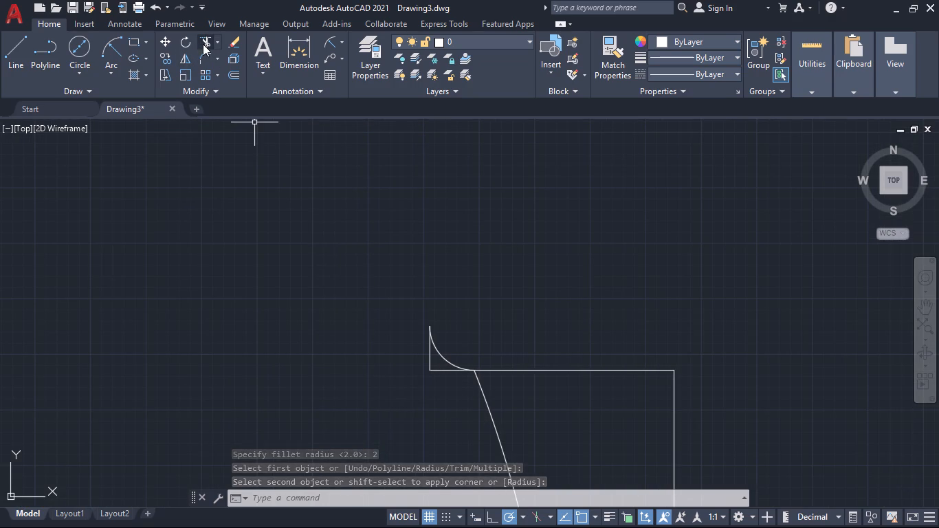
{"action": "left_click", "coordinate": [203, 44]}
{"action": "left_click", "coordinate": [423, 349]}
{"action": "left_click", "coordinate": [445, 385]}
From the shaft's top right corner, draw a 3 mm vertical line upward and continue about 14.5 mm horizontally to the left.
{"action": "scroll", "coordinate": [456, 373], "scroll_direction": "down", "scroll_amount": 2}
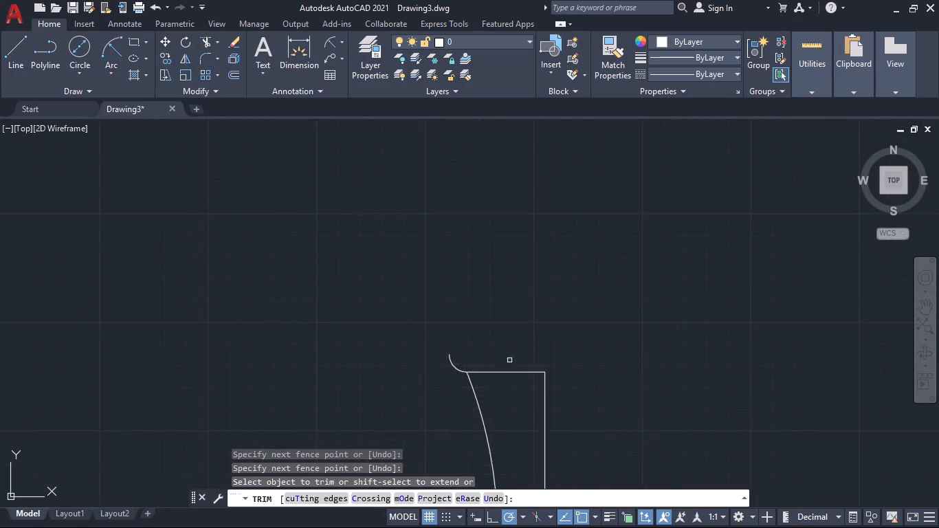
{"action": "scroll", "coordinate": [509, 360], "scroll_direction": "down", "scroll_amount": 2}
{"action": "middle_click_drag", "start_coordinate": [629, 397], "coordinate": [597, 298]}
{"action": "middle_click_drag", "start_coordinate": [590, 299], "coordinate": [588, 335]}
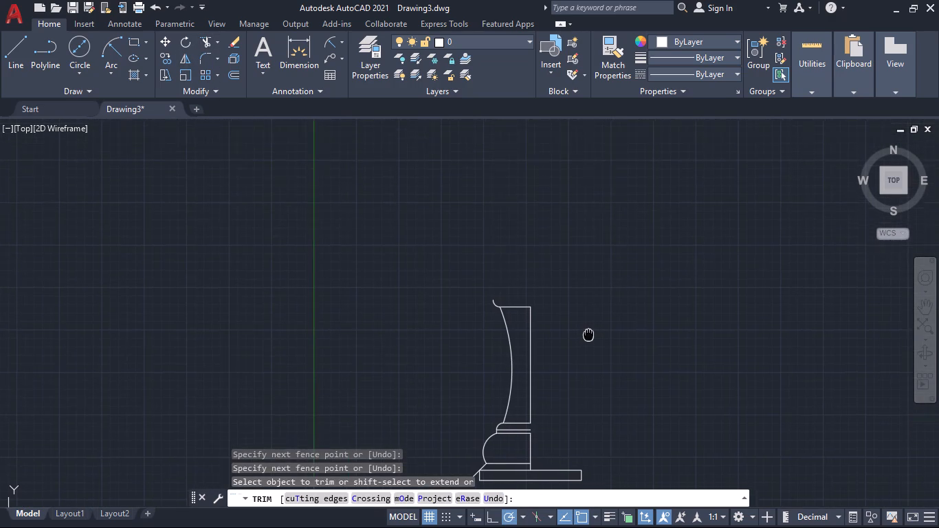
{"action": "middle_click_drag", "start_coordinate": [588, 335], "coordinate": [586, 353]}
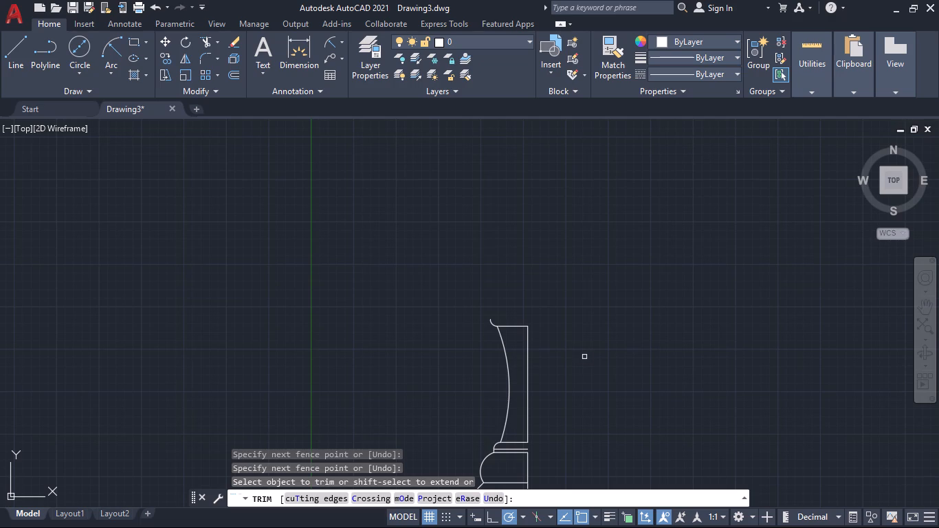
{"action": "middle_click_drag", "start_coordinate": [584, 357], "coordinate": [574, 401]}
{"action": "scroll", "coordinate": [511, 350], "scroll_direction": "up", "scroll_amount": 2}
{"action": "middle_click_drag", "start_coordinate": [500, 362], "coordinate": [501, 263]}
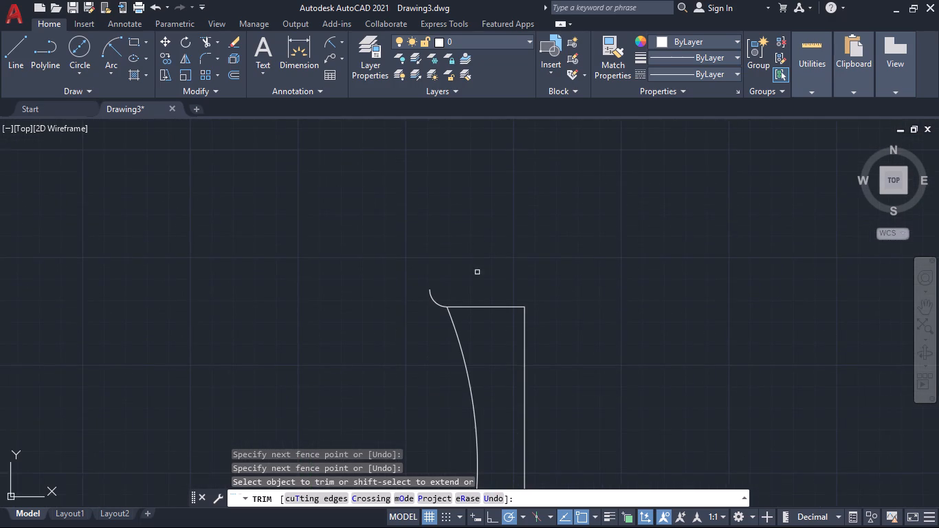
{"action": "scroll", "coordinate": [599, 274], "scroll_direction": "down", "scroll_amount": 2}
{"action": "middle_click_drag", "start_coordinate": [625, 375], "coordinate": [639, 316]}
{"action": "scroll", "coordinate": [617, 354], "scroll_direction": "up", "scroll_amount": 1}
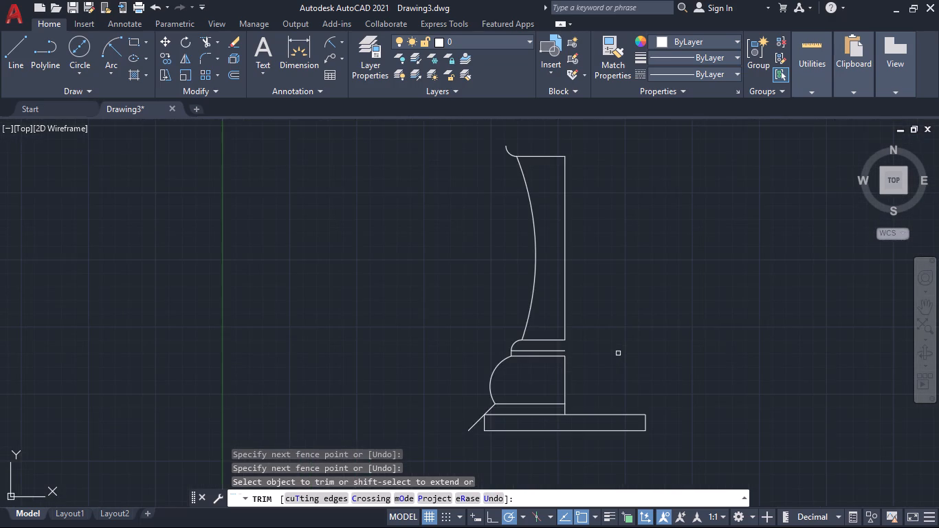
{"action": "scroll", "coordinate": [608, 330], "scroll_direction": "up", "scroll_amount": 1}
{"action": "middle_click_drag", "start_coordinate": [608, 329], "coordinate": [615, 414]}
{"action": "scroll", "coordinate": [621, 290], "scroll_direction": "down", "scroll_amount": 1}
{"action": "middle_click_drag", "start_coordinate": [615, 269], "coordinate": [617, 393]}
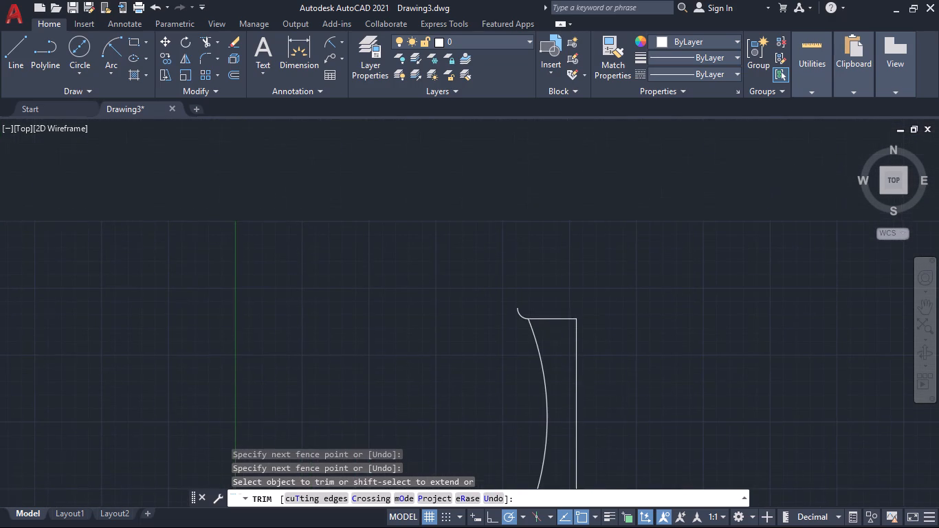
{"action": "scroll", "coordinate": [529, 310], "scroll_direction": "up", "scroll_amount": 3}
{"action": "middle_click_drag", "start_coordinate": [564, 294], "coordinate": [502, 301]}
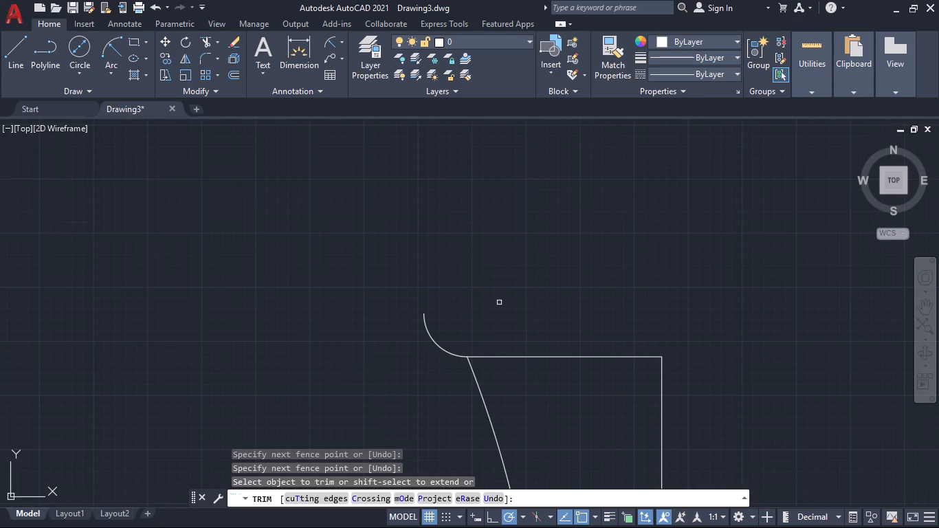
{"action": "middle_click_drag", "start_coordinate": [509, 290], "coordinate": [430, 285]}
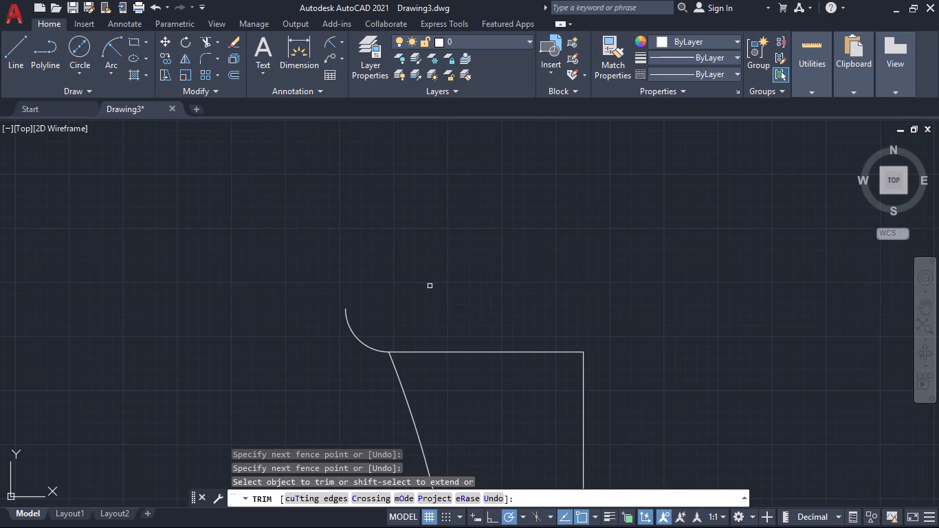
{"action": "middle_click_drag", "start_coordinate": [437, 297], "coordinate": [412, 266]}
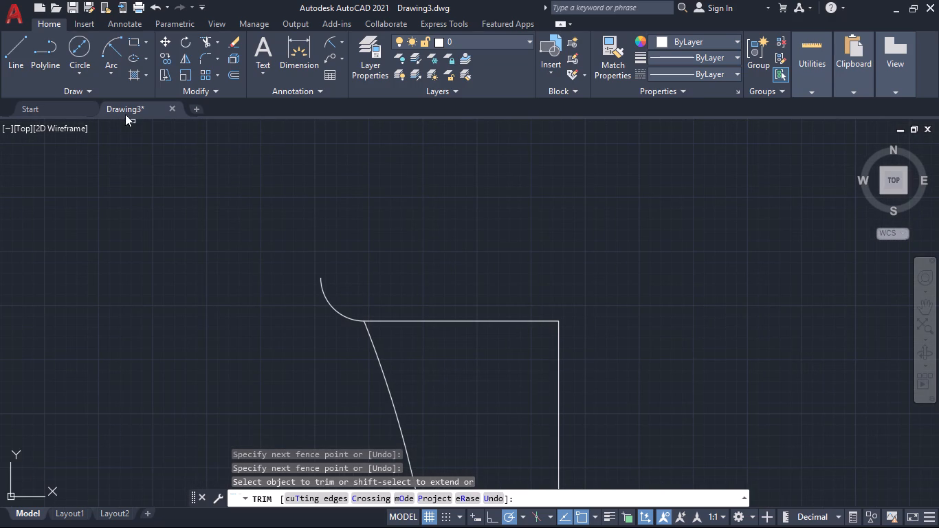
{"action": "left_click", "coordinate": [16, 51]}
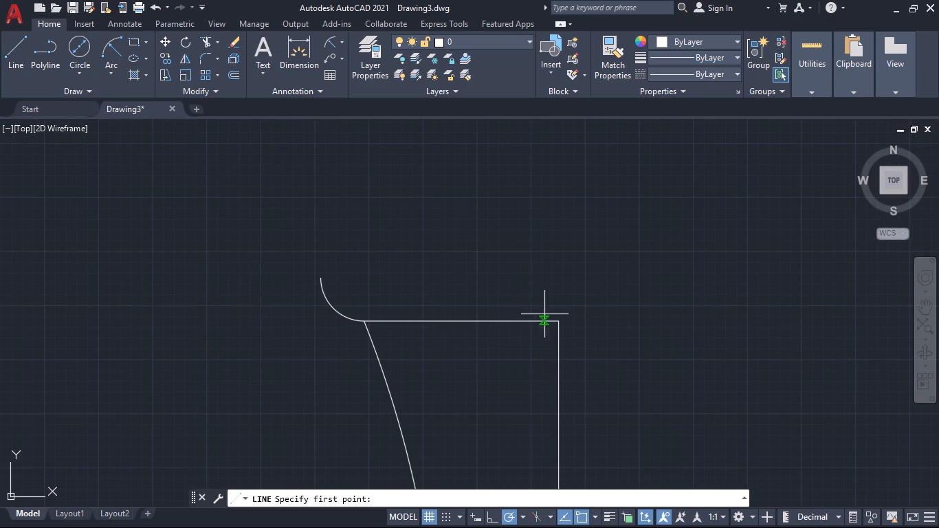
{"action": "left_click", "coordinate": [559, 322]}
{"action": "key", "text": "3"}
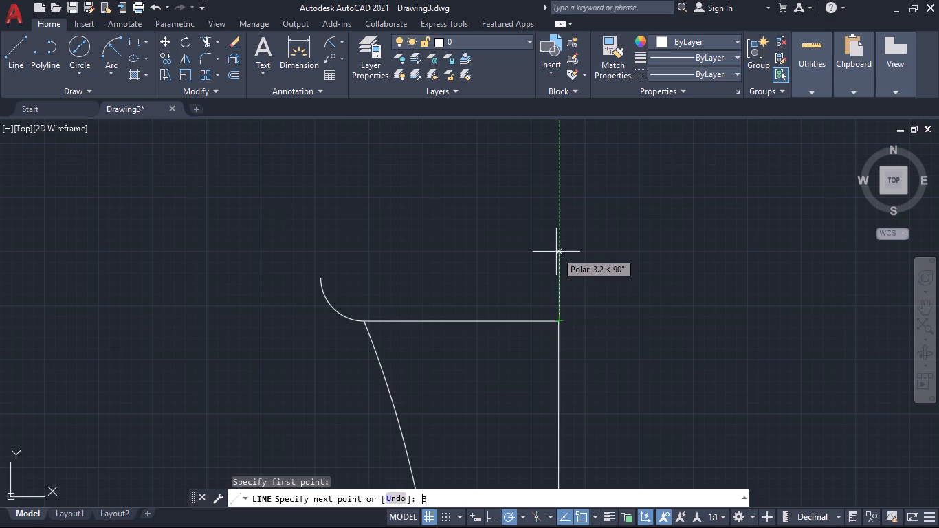
{"action": "key", "text": "Return"}
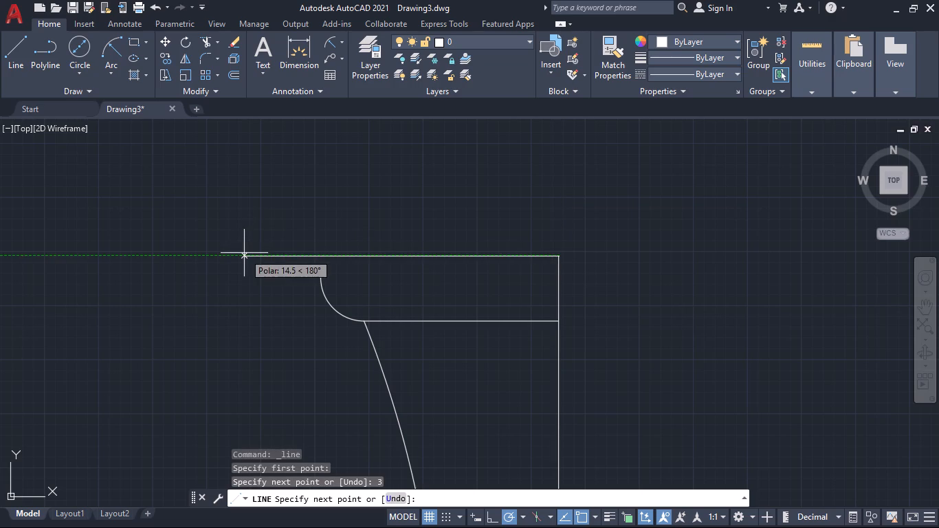
{"action": "left_click", "coordinate": [244, 253]}
{"action": "key", "text": "space"}
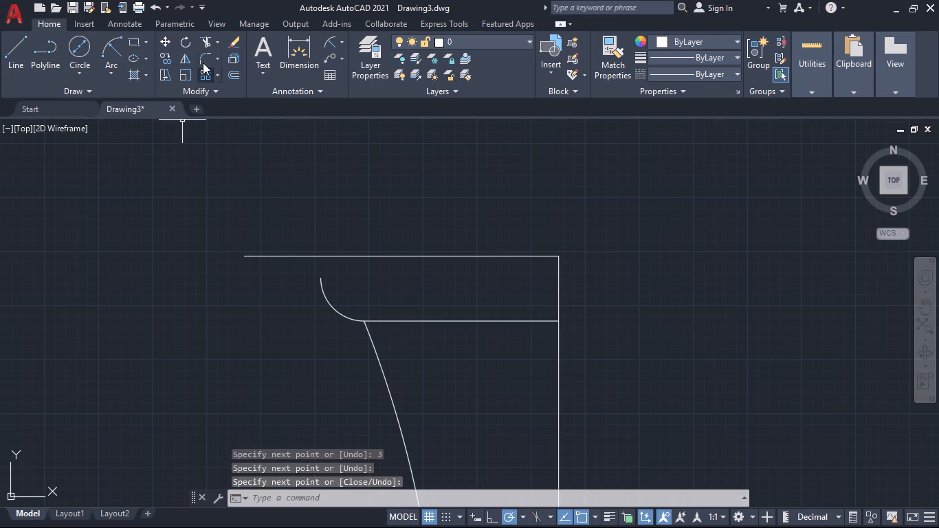
Extend the 2 mm fillet arc up to the top horizontal line and trim the line's overhang beyond the arc.
{"action": "left_click", "coordinate": [206, 38]}
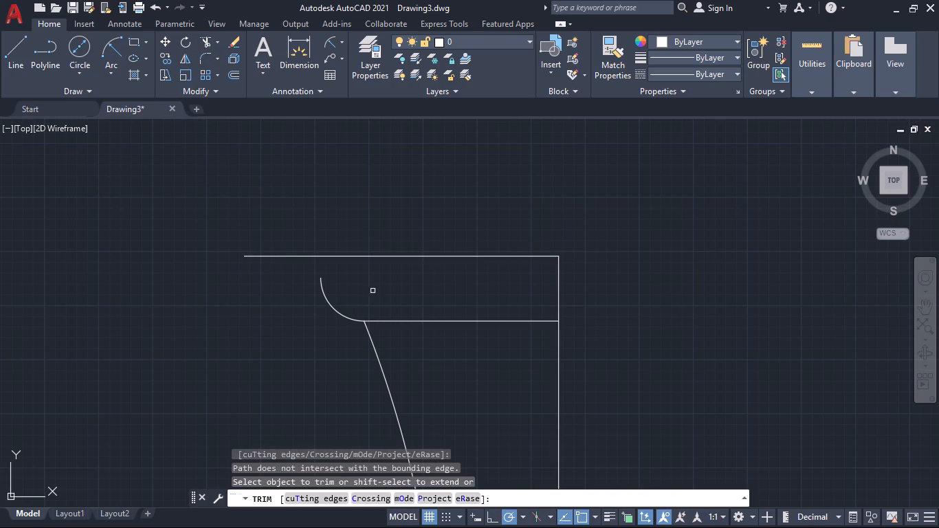
{"action": "left_click", "coordinate": [373, 290], "text": "shift"}
{"action": "left_click", "coordinate": [294, 292], "text": "shift"}
{"action": "left_click", "coordinate": [281, 269]}
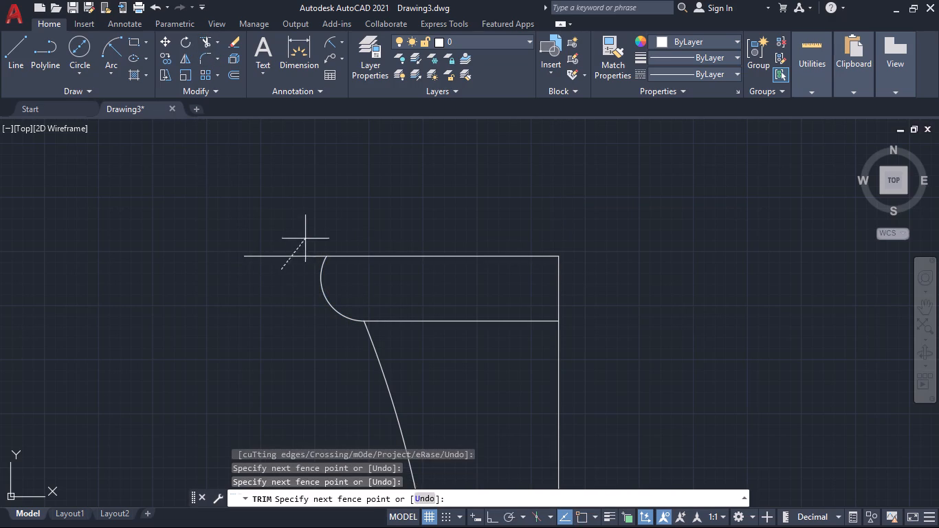
{"action": "left_click", "coordinate": [308, 234]}
Trim away the top horizontal line, the 3 mm vertical line and the shaft's straight vertical line.
{"action": "scroll", "coordinate": [528, 225], "scroll_direction": "down", "scroll_amount": 2}
{"action": "middle_click_drag", "start_coordinate": [573, 222], "coordinate": [579, 274]}
{"action": "left_click", "coordinate": [513, 263]}
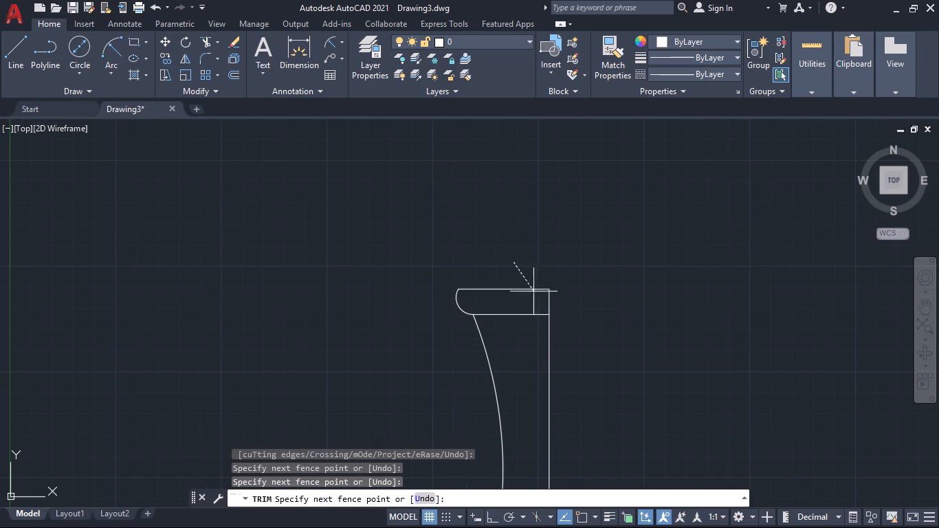
{"action": "left_click", "coordinate": [561, 313]}
{"action": "left_click", "coordinate": [536, 343]}
{"action": "left_click", "coordinate": [568, 372]}
Trim away the two remaining vertical lines at the right side of the rounded base section, just above the bottom rectangle.
{"action": "scroll", "coordinate": [603, 366], "scroll_direction": "down", "scroll_amount": 2}
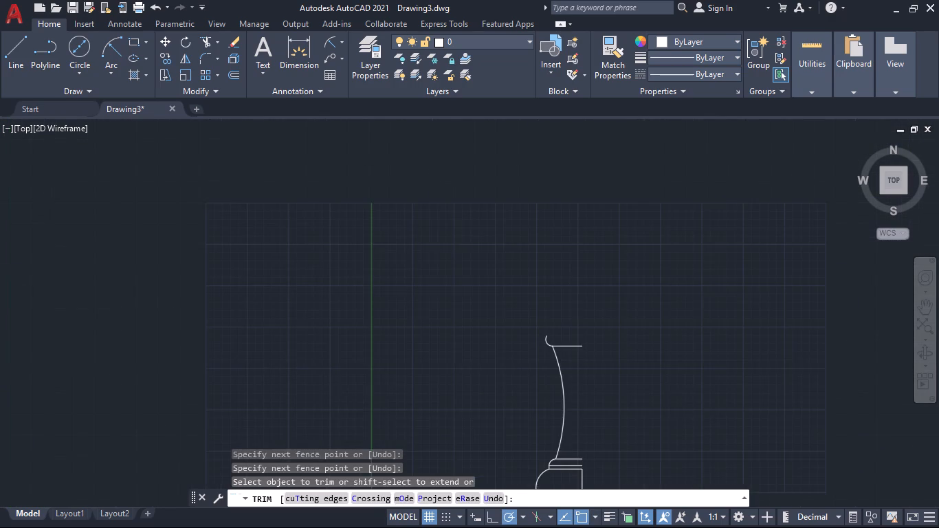
{"action": "middle_click_drag", "start_coordinate": [615, 408], "coordinate": [607, 315]}
{"action": "left_click", "coordinate": [566, 394]}
{"action": "left_click", "coordinate": [578, 395]}
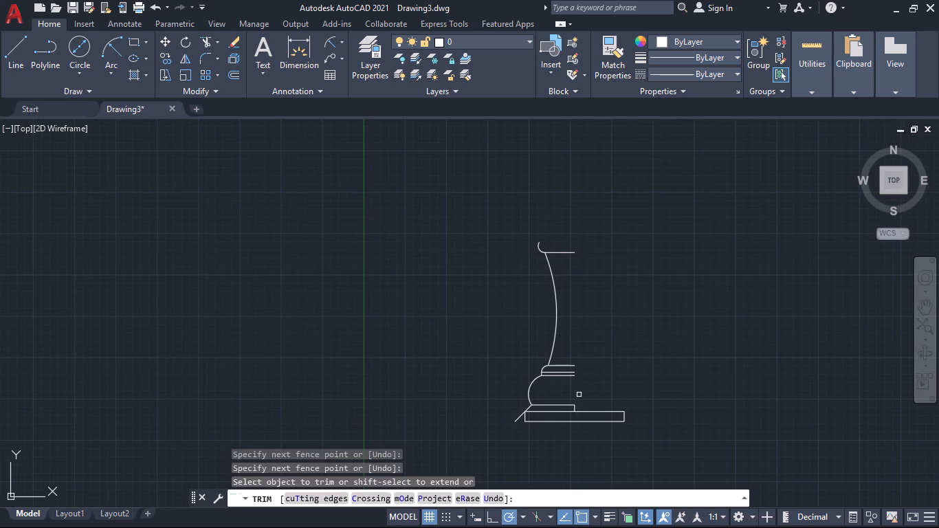
{"action": "scroll", "coordinate": [579, 410], "scroll_direction": "up", "scroll_amount": 4}
{"action": "left_click", "coordinate": [513, 402]}
{"action": "left_click", "coordinate": [554, 403]}
From the upper end of the arc at the shaft's top, draw a 9 mm horizontal line to the right.
{"action": "scroll", "coordinate": [605, 360], "scroll_direction": "down", "scroll_amount": 3}
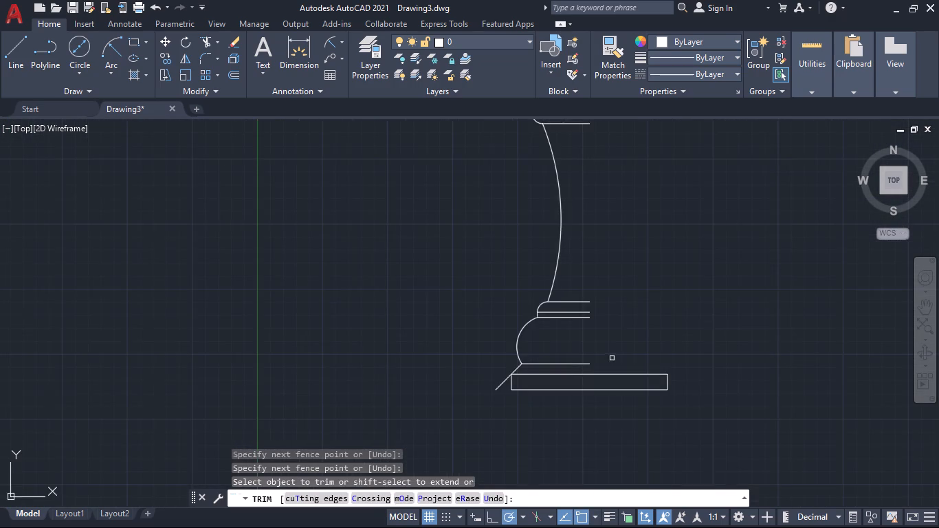
{"action": "middle_click_drag", "start_coordinate": [634, 304], "coordinate": [636, 439]}
{"action": "scroll", "coordinate": [650, 339], "scroll_direction": "down", "scroll_amount": 1}
{"action": "middle_click_drag", "start_coordinate": [645, 323], "coordinate": [641, 385]}
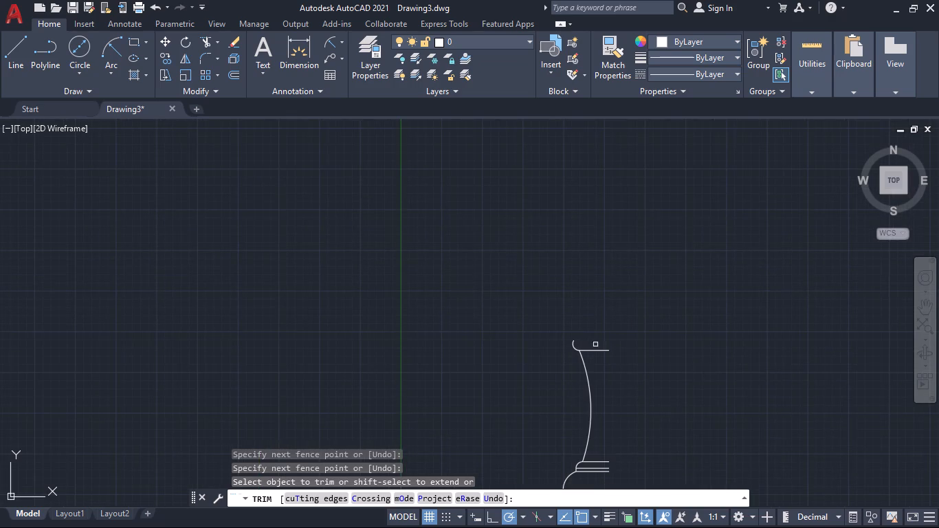
{"action": "scroll", "coordinate": [594, 342], "scroll_direction": "up", "scroll_amount": 4}
{"action": "middle_click_drag", "start_coordinate": [593, 342], "coordinate": [540, 324]}
{"action": "left_click", "coordinate": [17, 54]}
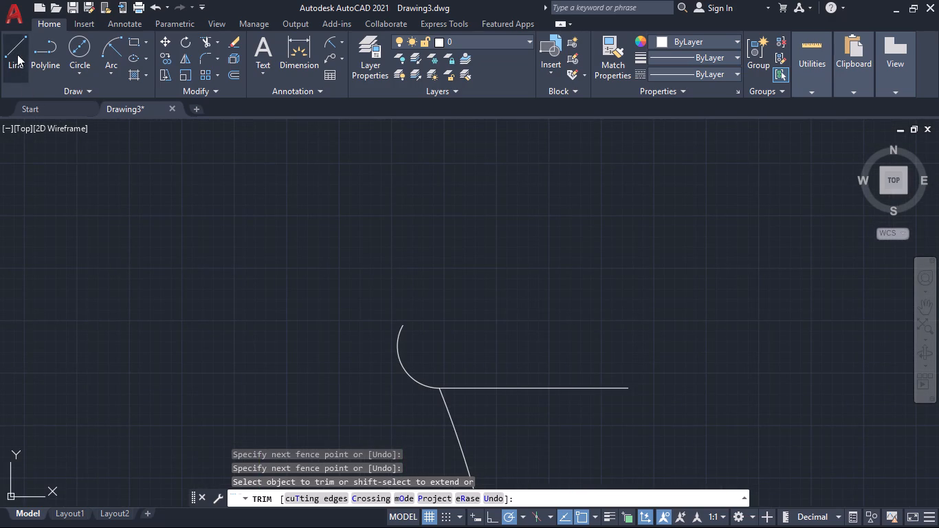
{"action": "middle_click_drag", "start_coordinate": [458, 260], "coordinate": [426, 299]}
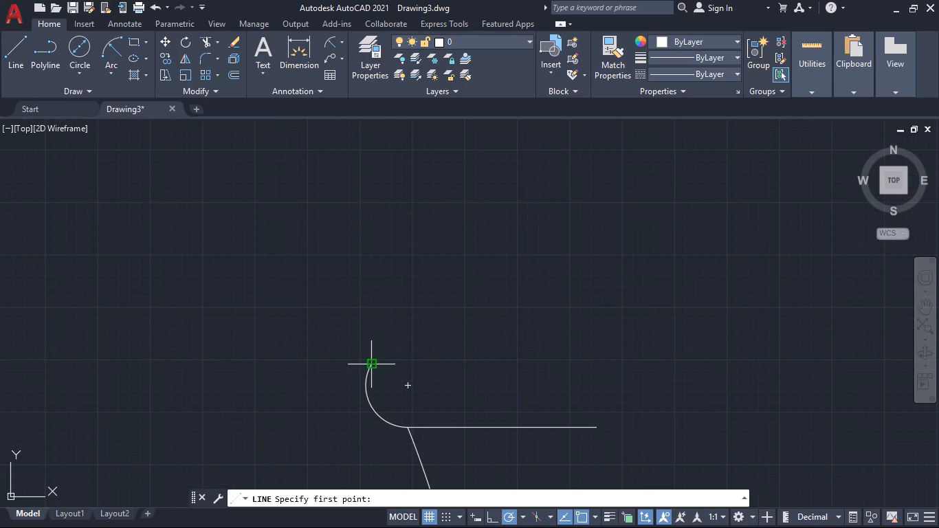
{"action": "left_click", "coordinate": [370, 364]}
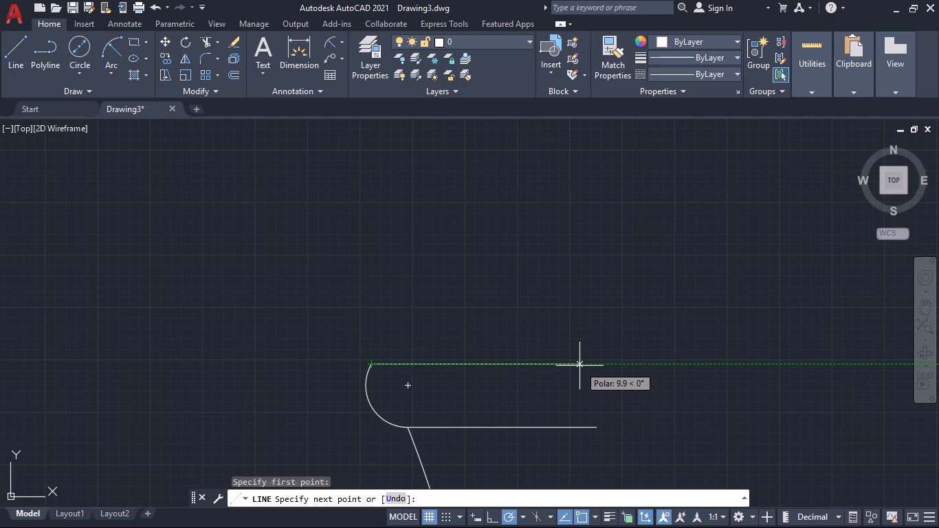
{"action": "key", "text": "9"}
{"action": "key", "text": "Return"}
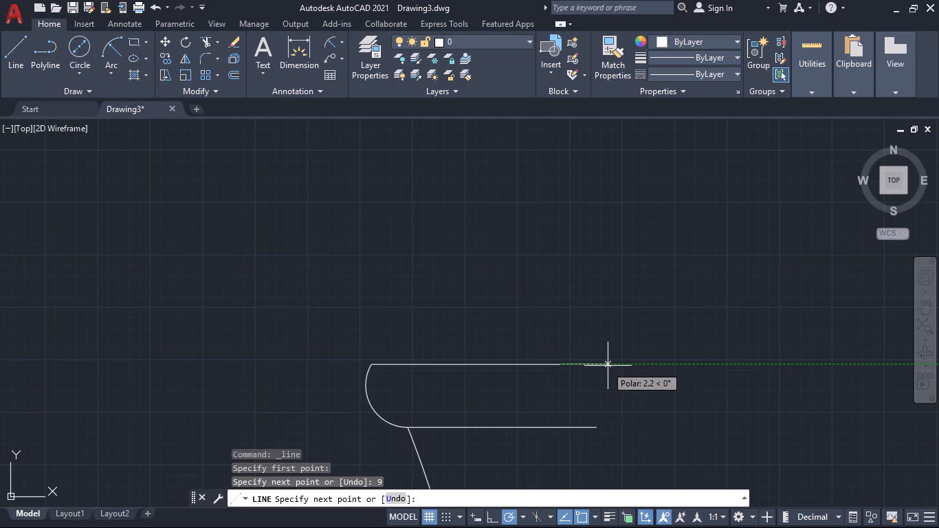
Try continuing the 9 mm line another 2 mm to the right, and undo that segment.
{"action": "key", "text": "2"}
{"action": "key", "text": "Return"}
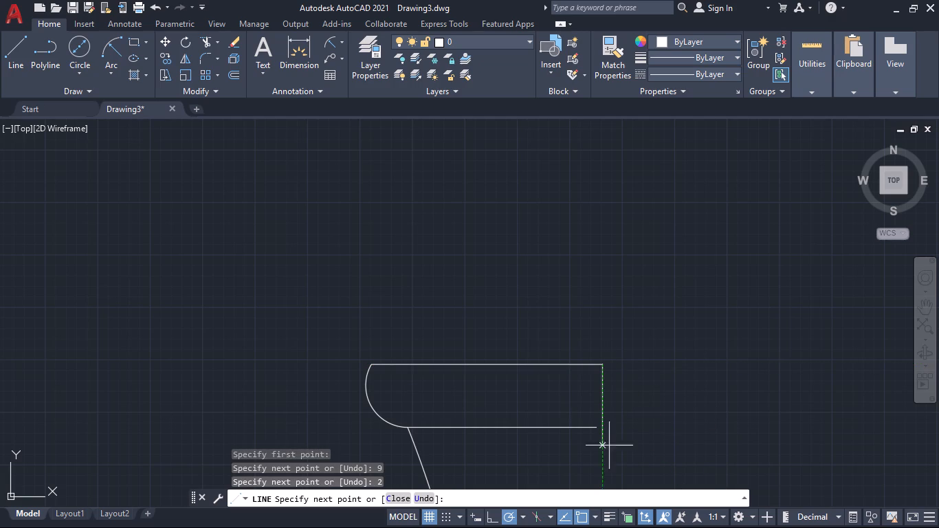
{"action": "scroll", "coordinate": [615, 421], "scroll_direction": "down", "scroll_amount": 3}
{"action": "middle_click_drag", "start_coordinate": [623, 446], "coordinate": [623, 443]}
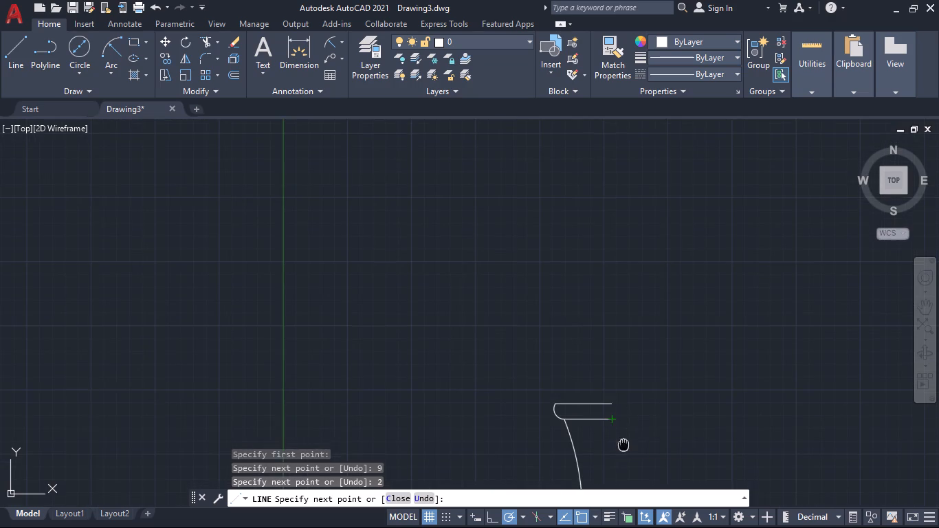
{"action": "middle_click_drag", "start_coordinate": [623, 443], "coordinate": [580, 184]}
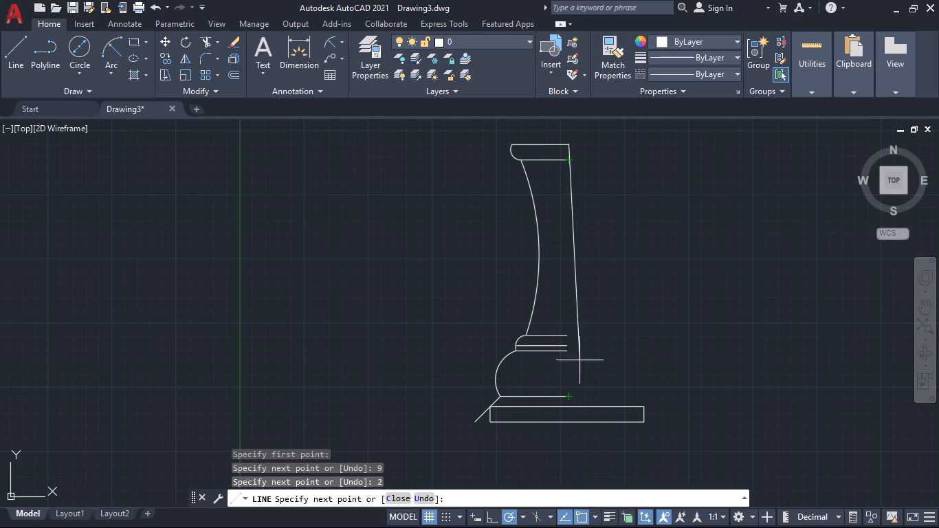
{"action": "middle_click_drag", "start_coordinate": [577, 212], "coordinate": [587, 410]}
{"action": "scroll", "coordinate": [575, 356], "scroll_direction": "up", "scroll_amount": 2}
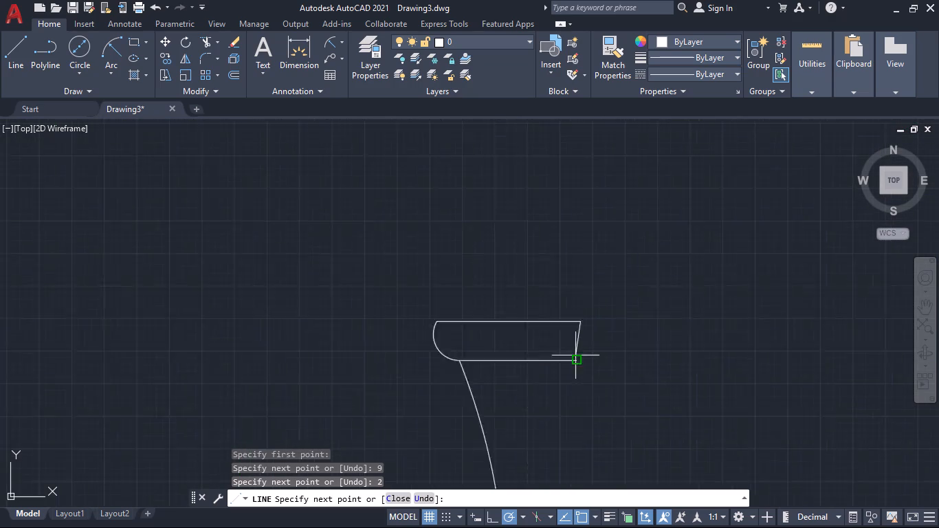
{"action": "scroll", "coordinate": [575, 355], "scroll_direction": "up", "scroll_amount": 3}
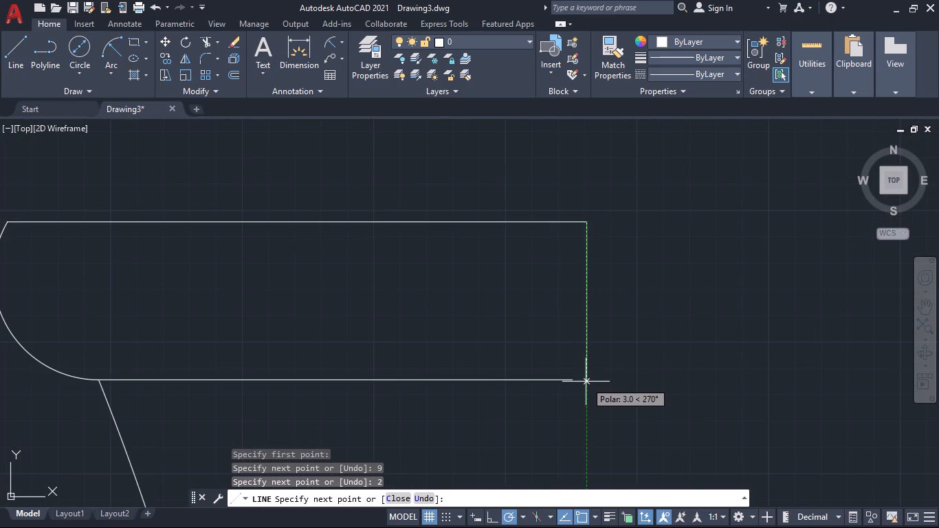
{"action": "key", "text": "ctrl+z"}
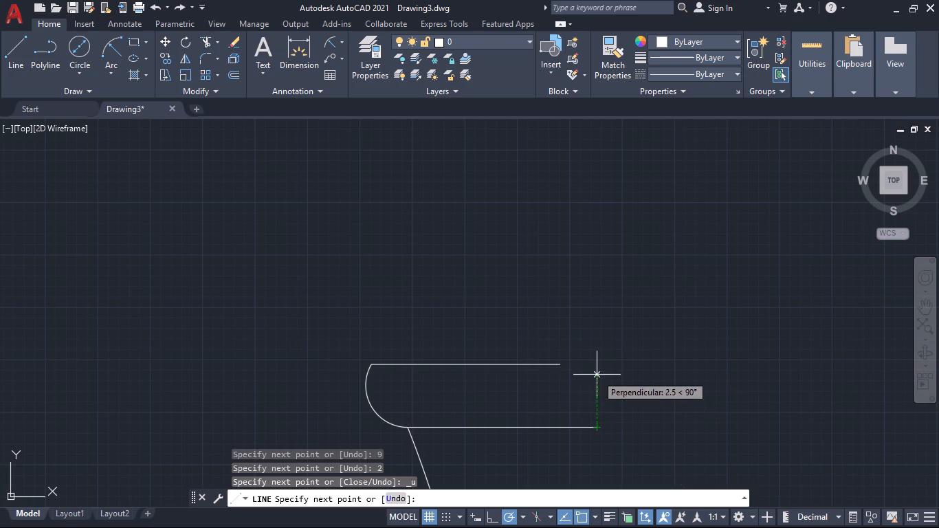
Continue the line horizontally to the right until it aligns vertically with the end of the line below.
{"action": "left_click", "coordinate": [598, 364]}
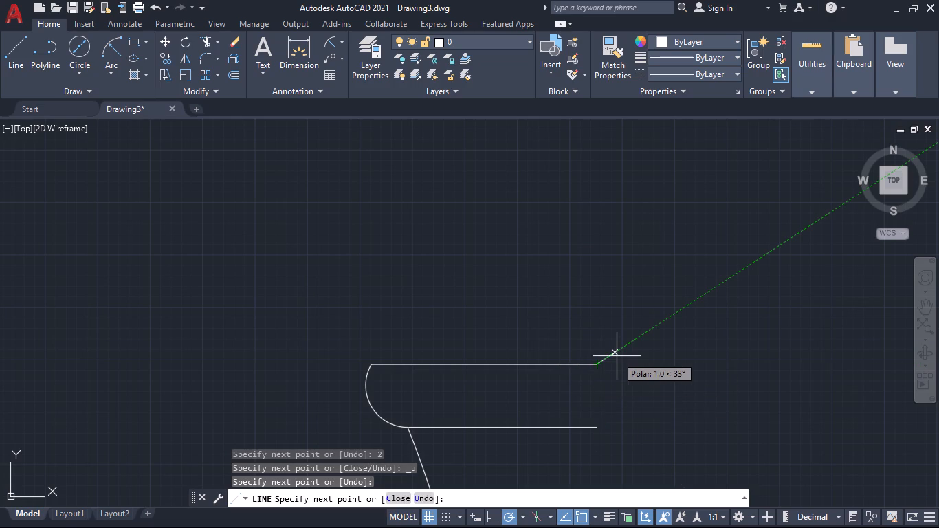
{"action": "key", "text": "space"}
From the arc's upper end, draw a 2.5 mm vertical line upward and continue horizontally to the left.
{"action": "middle_click_drag", "start_coordinate": [608, 311], "coordinate": [648, 326]}
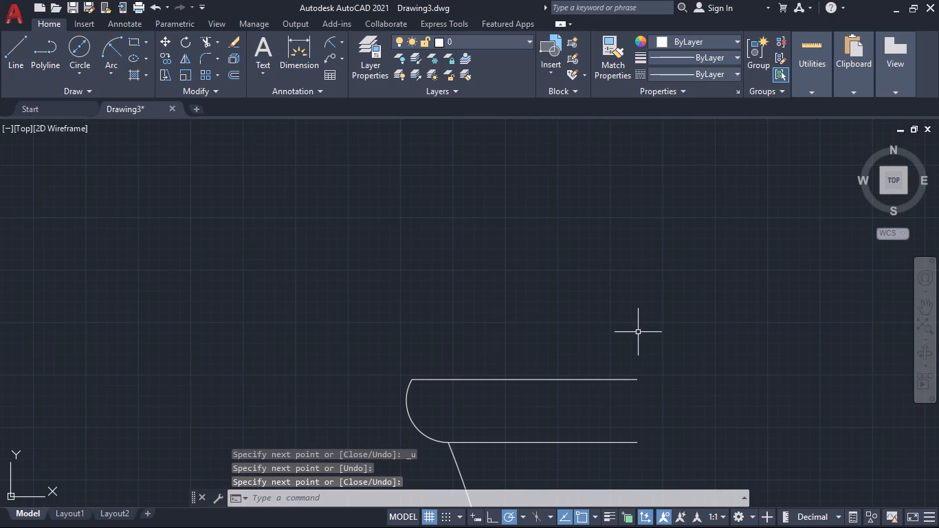
{"action": "middle_click_drag", "start_coordinate": [602, 317], "coordinate": [621, 354]}
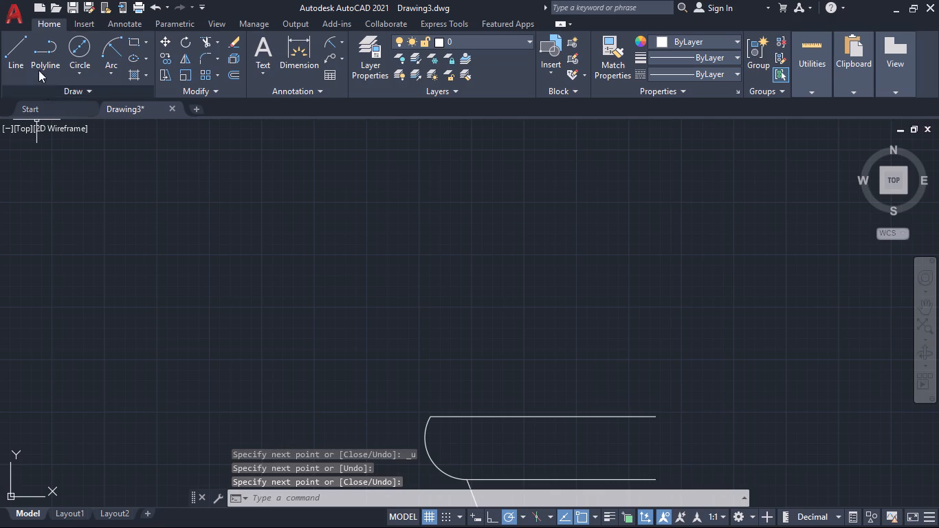
{"action": "left_click", "coordinate": [19, 50]}
{"action": "left_click", "coordinate": [428, 417]}
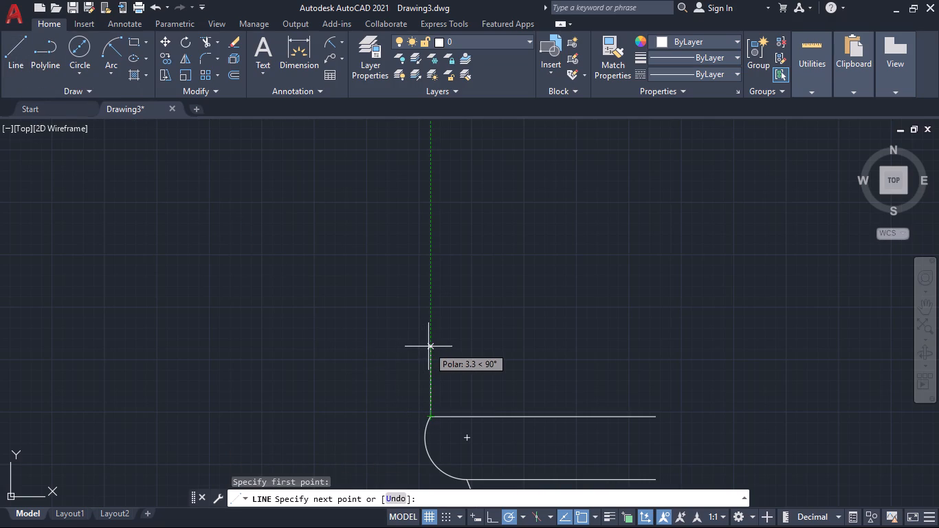
{"action": "type", "text": "2.5"}
{"action": "key", "text": "Return"}
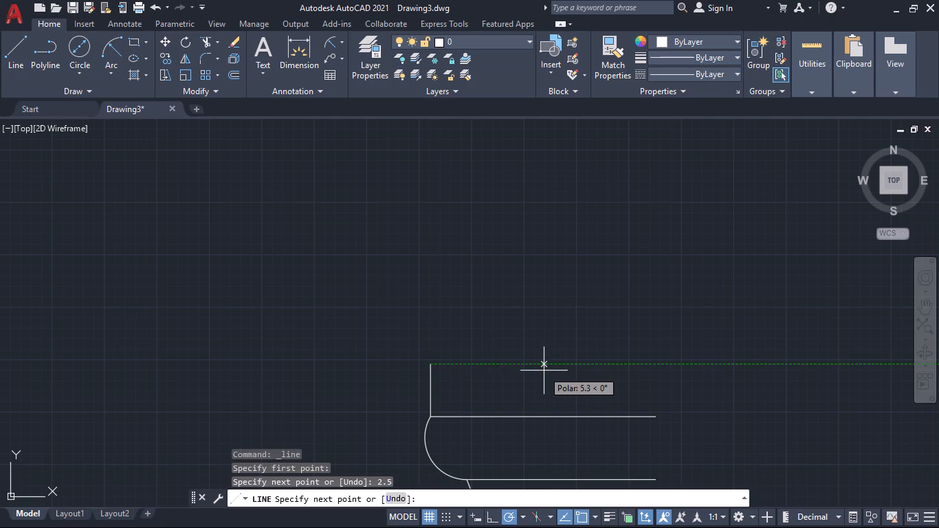
{"action": "left_click", "coordinate": [318, 370]}
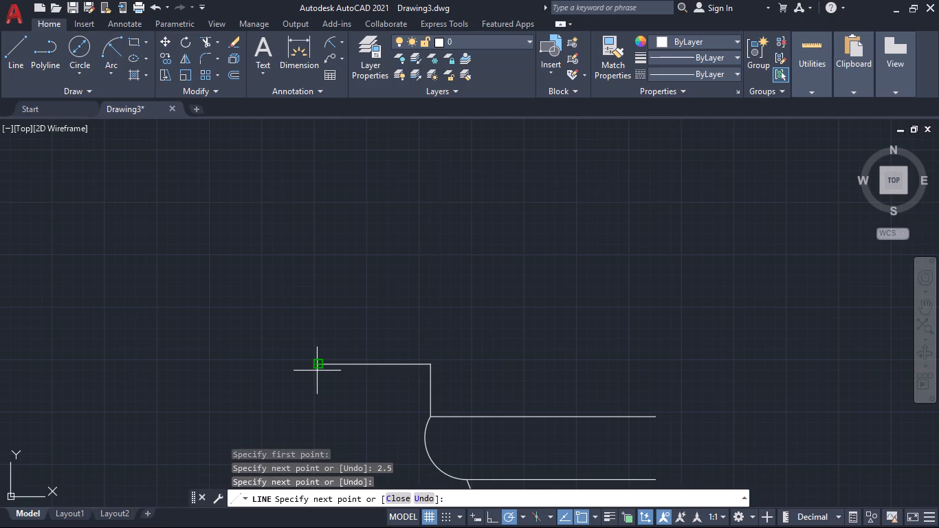
{"action": "key", "text": "space"}
Draw a diagonal line at 135° from the arc's upper end to just past the upper horizontal line.
{"action": "key", "text": "space"}
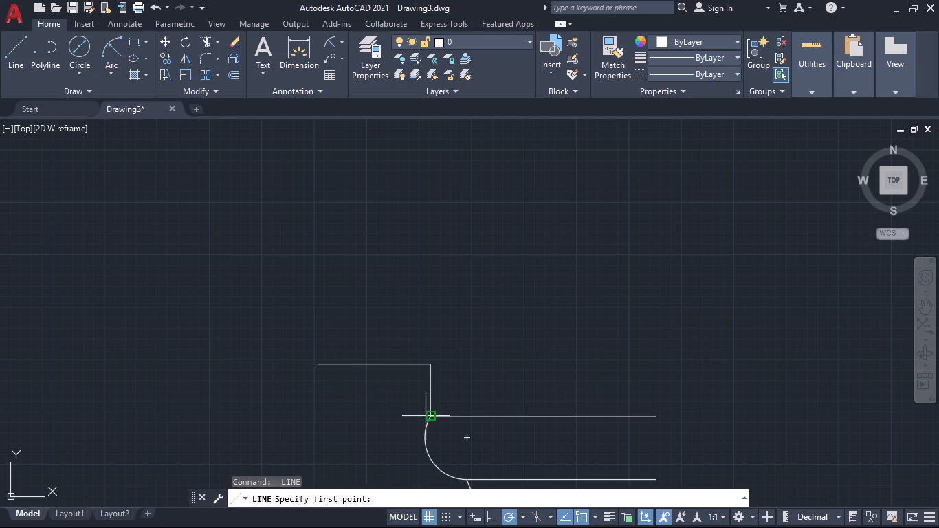
{"action": "left_click", "coordinate": [428, 418]}
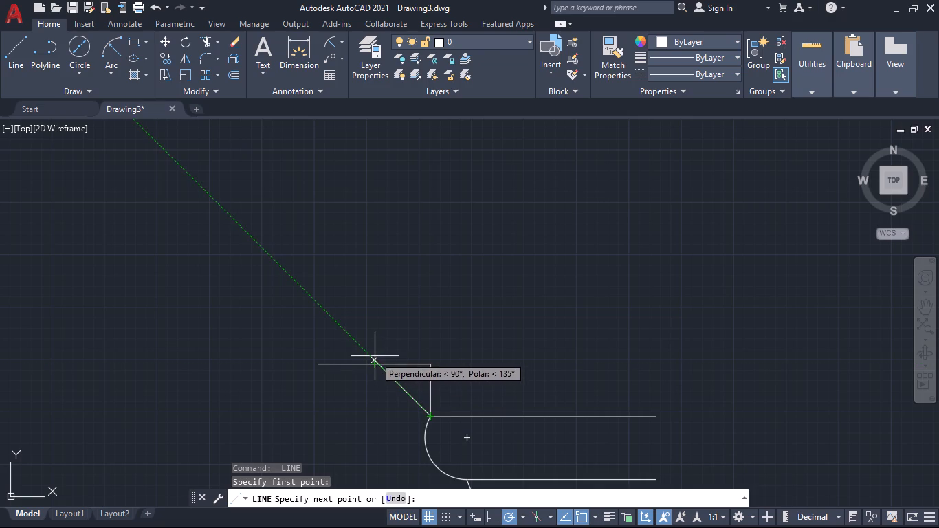
{"action": "scroll", "coordinate": [376, 364], "scroll_direction": "up", "scroll_amount": 4}
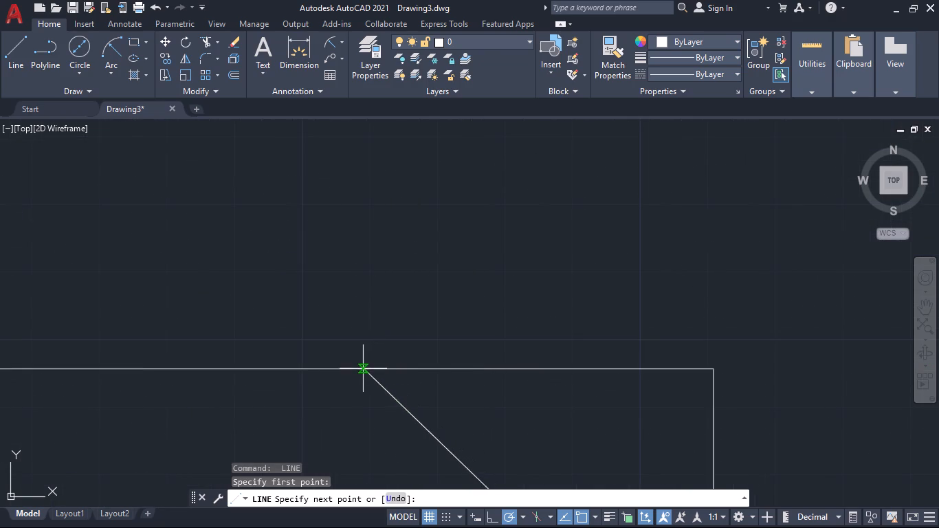
{"action": "left_click", "coordinate": [368, 360]}
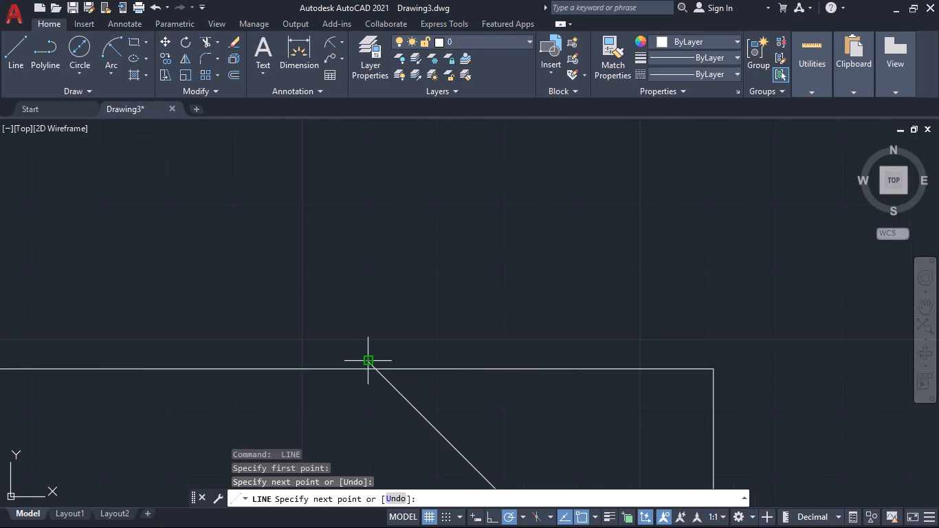
{"action": "key", "text": "space"}
Trim the upper horizontal line's overhang left of the diagonal and the diagonal's tip above that line.
{"action": "scroll", "coordinate": [463, 333], "scroll_direction": "down", "scroll_amount": 3}
{"action": "middle_click_drag", "start_coordinate": [581, 340], "coordinate": [546, 308]}
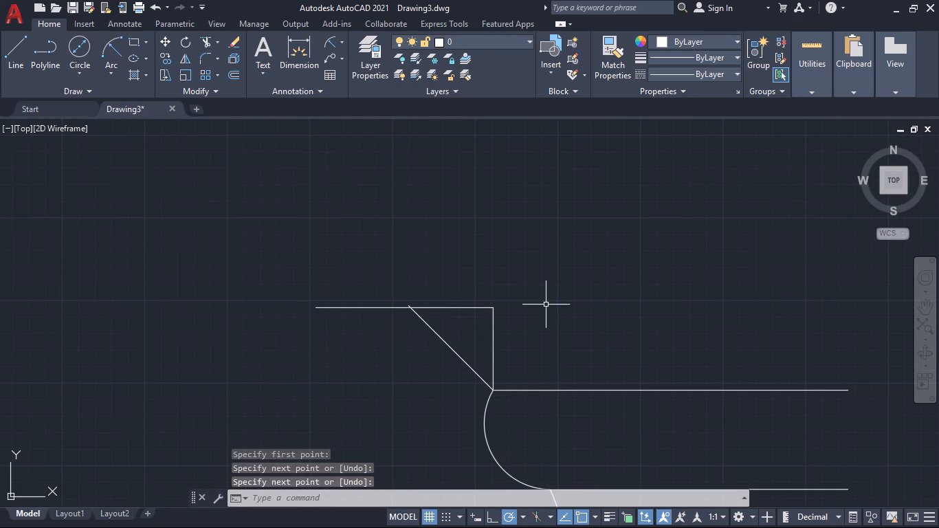
{"action": "scroll", "coordinate": [548, 304], "scroll_direction": "down", "scroll_amount": 4}
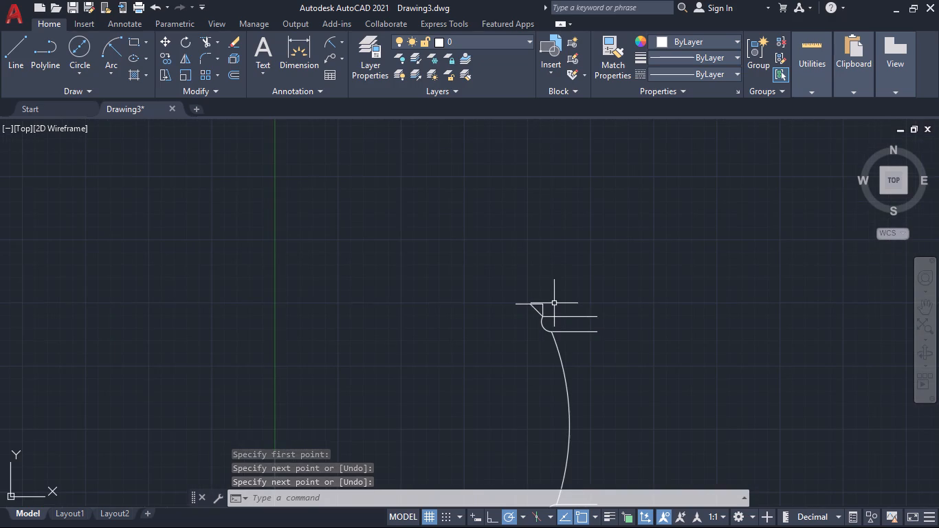
{"action": "middle_click_drag", "start_coordinate": [564, 298], "coordinate": [570, 316]}
{"action": "scroll", "coordinate": [534, 316], "scroll_direction": "up", "scroll_amount": 4}
{"action": "middle_click_drag", "start_coordinate": [533, 313], "coordinate": [494, 279]}
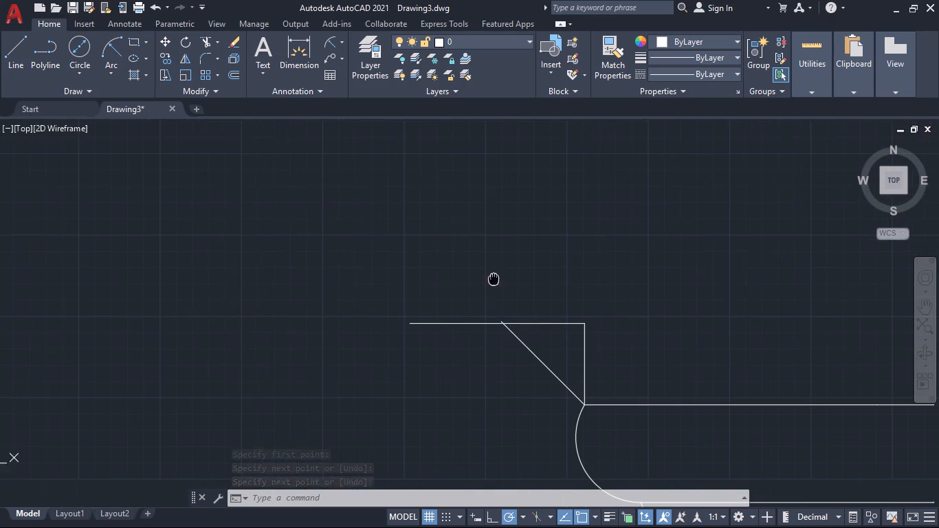
{"action": "middle_click_drag", "start_coordinate": [494, 279], "coordinate": [493, 278]}
{"action": "left_click", "coordinate": [199, 42]}
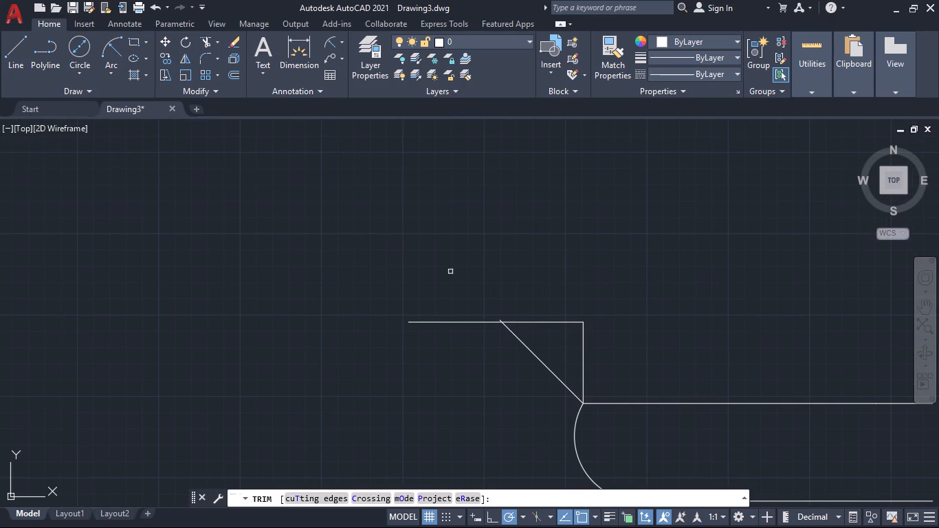
{"action": "left_click", "coordinate": [466, 282]}
{"action": "left_click", "coordinate": [442, 356]}
{"action": "scroll", "coordinate": [495, 329], "scroll_direction": "up", "scroll_amount": 5}
{"action": "left_click", "coordinate": [518, 280]}
{"action": "left_click", "coordinate": [545, 255]}
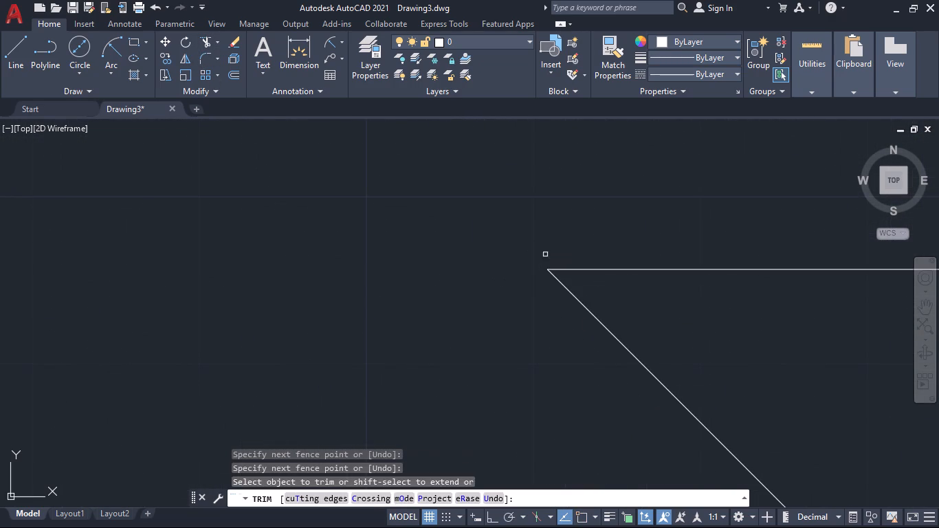
Trim away the upper horizontal line and the 2.5 mm vertical line, leaving only the diagonal.
{"action": "scroll", "coordinate": [551, 273], "scroll_direction": "down", "scroll_amount": 3}
{"action": "middle_click_drag", "start_coordinate": [689, 323], "coordinate": [509, 318]}
{"action": "left_click", "coordinate": [479, 238]}
{"action": "left_click", "coordinate": [654, 387]}
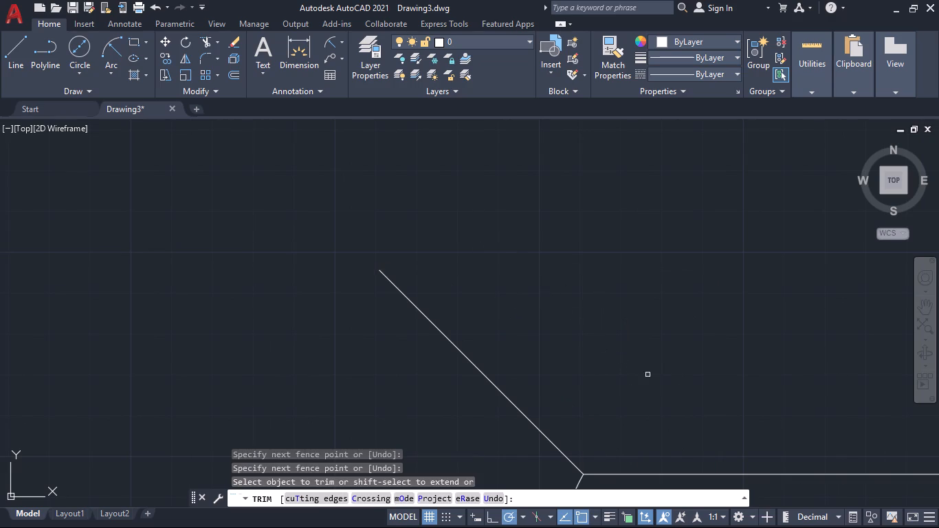
Draw a horizontal line from the diagonal's upper end to a point vertically aligned with the inner ends of the horizontal lines below.
{"action": "scroll", "coordinate": [645, 356], "scroll_direction": "down", "scroll_amount": 4}
{"action": "middle_click_drag", "start_coordinate": [659, 327], "coordinate": [613, 330]}
{"action": "middle_click_drag", "start_coordinate": [618, 305], "coordinate": [581, 382]}
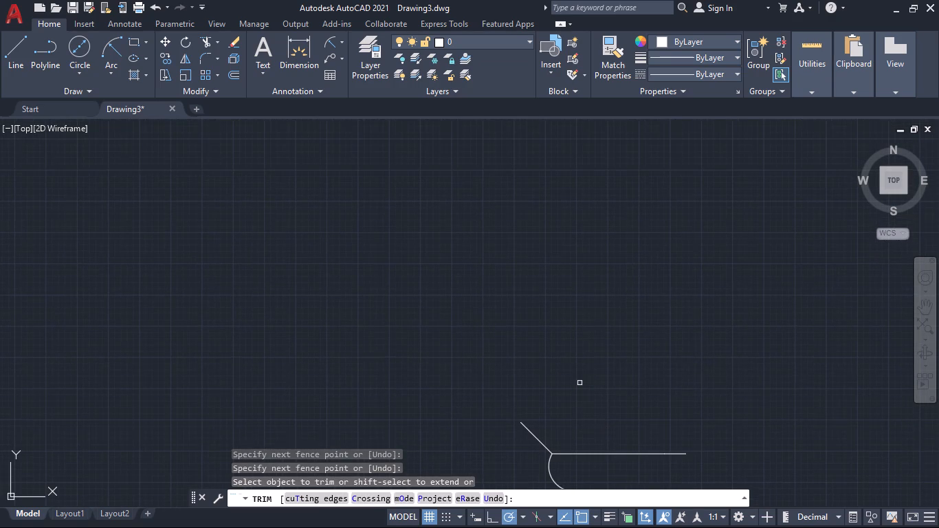
{"action": "left_click", "coordinate": [12, 51]}
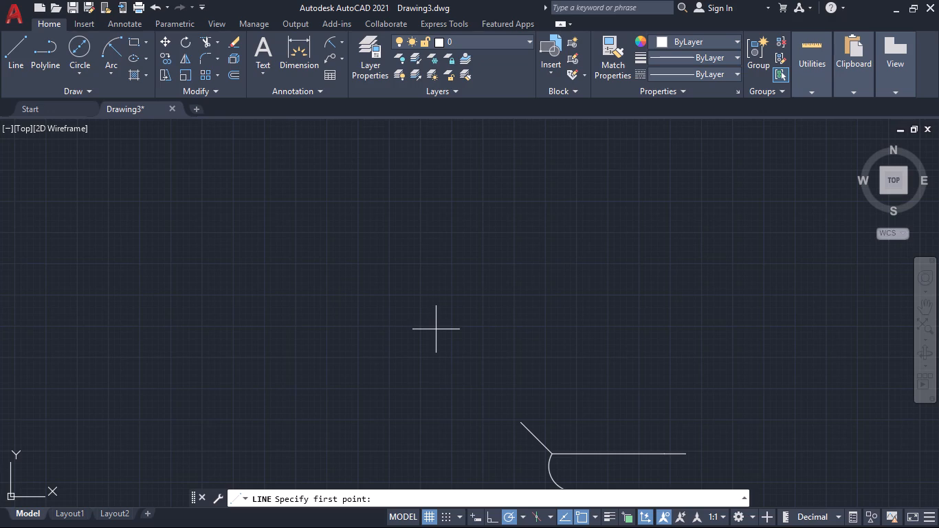
{"action": "scroll", "coordinate": [441, 331], "scroll_direction": "down", "scroll_amount": 1}
{"action": "middle_click_drag", "start_coordinate": [457, 330], "coordinate": [458, 329]}
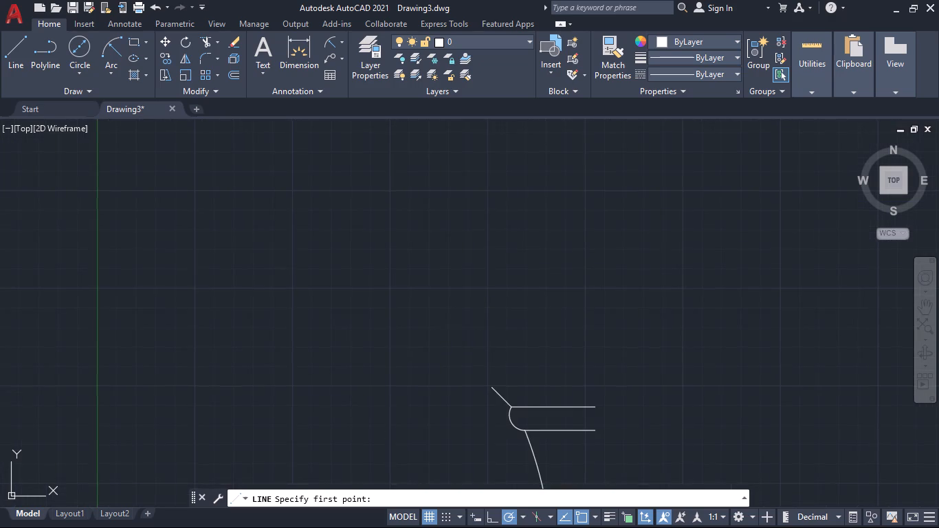
{"action": "middle_click_drag", "start_coordinate": [458, 329], "coordinate": [367, 271]}
{"action": "scroll", "coordinate": [423, 305], "scroll_direction": "up", "scroll_amount": 2}
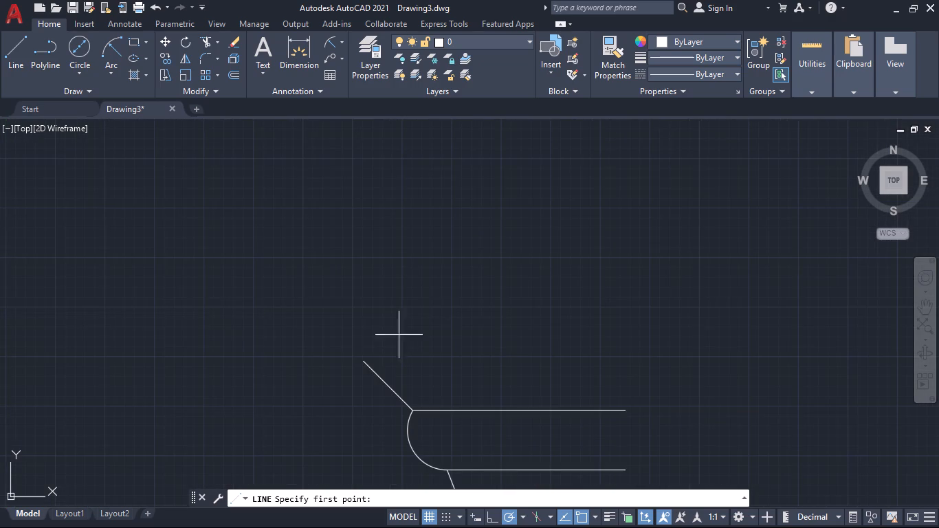
{"action": "left_click", "coordinate": [363, 362]}
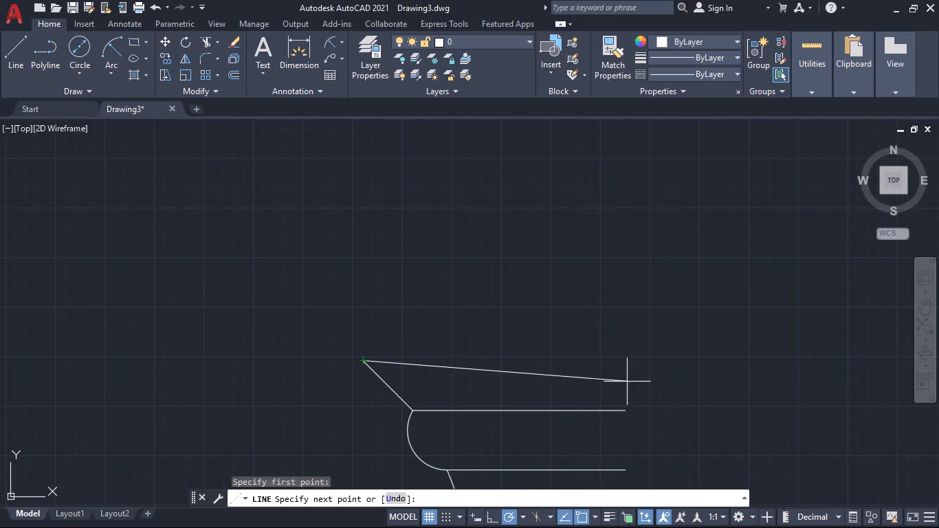
{"action": "left_click", "coordinate": [626, 360]}
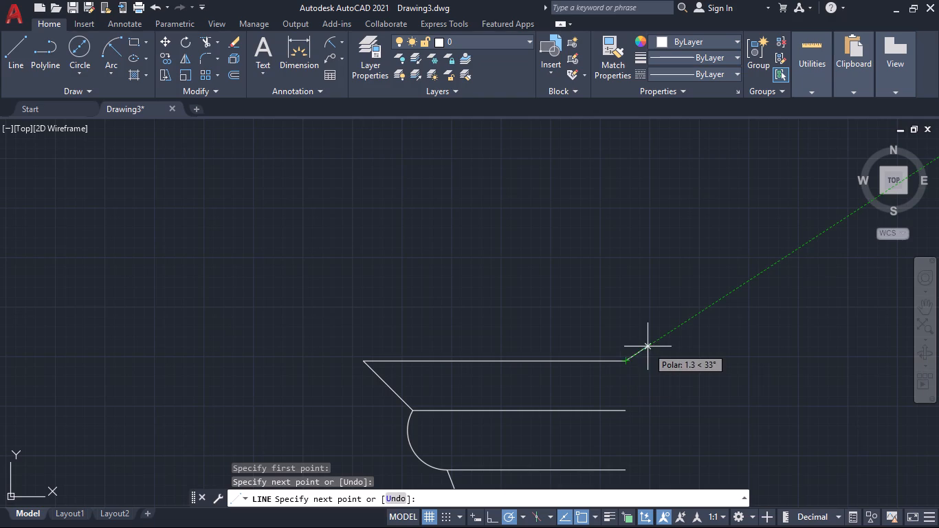
{"action": "key", "text": "space"}
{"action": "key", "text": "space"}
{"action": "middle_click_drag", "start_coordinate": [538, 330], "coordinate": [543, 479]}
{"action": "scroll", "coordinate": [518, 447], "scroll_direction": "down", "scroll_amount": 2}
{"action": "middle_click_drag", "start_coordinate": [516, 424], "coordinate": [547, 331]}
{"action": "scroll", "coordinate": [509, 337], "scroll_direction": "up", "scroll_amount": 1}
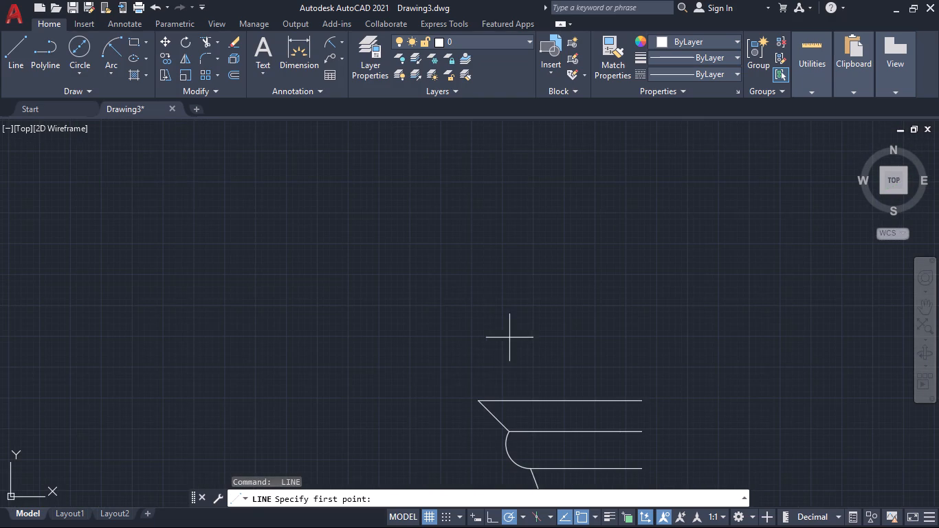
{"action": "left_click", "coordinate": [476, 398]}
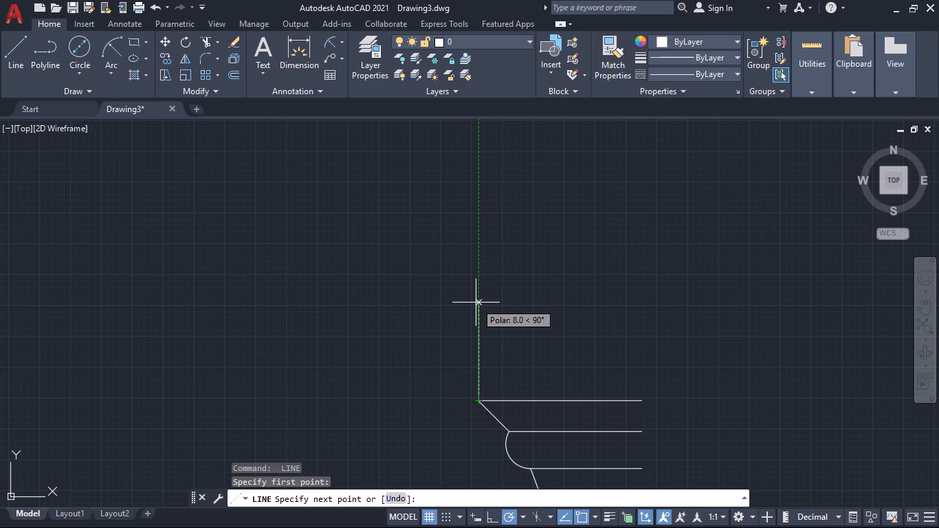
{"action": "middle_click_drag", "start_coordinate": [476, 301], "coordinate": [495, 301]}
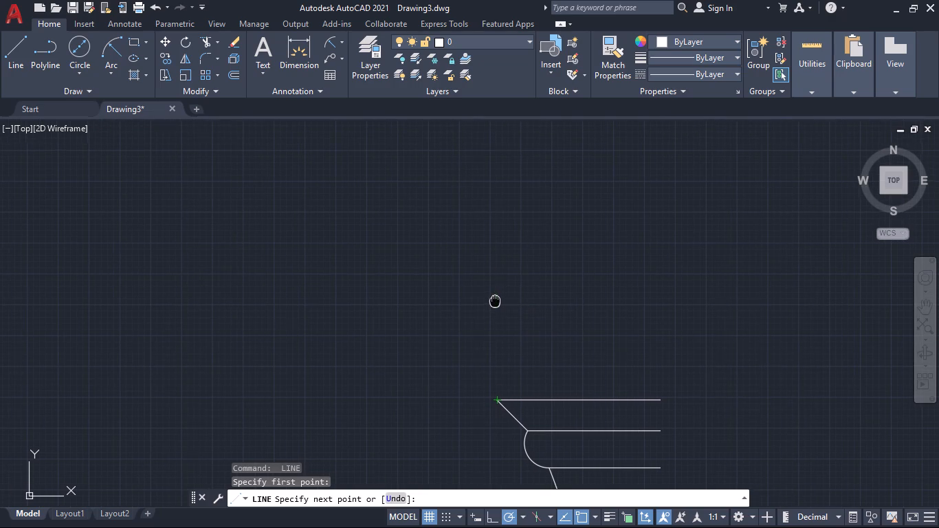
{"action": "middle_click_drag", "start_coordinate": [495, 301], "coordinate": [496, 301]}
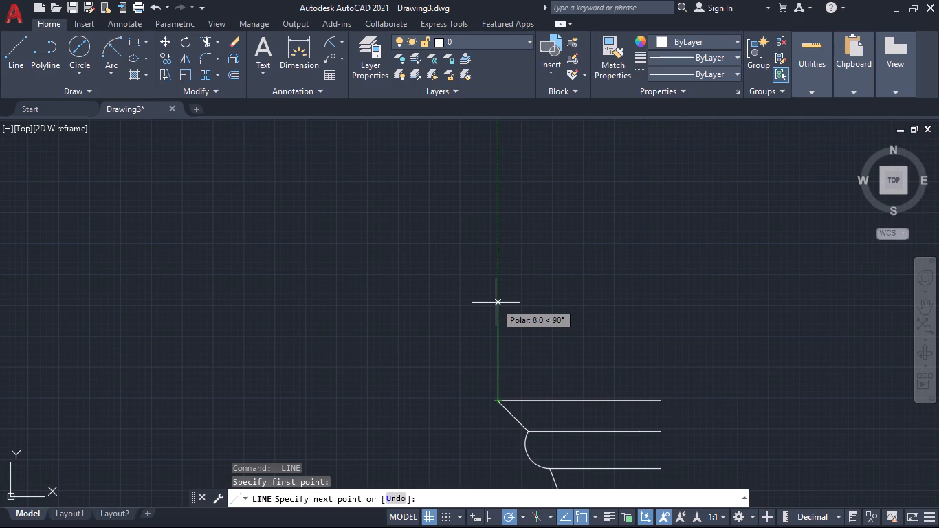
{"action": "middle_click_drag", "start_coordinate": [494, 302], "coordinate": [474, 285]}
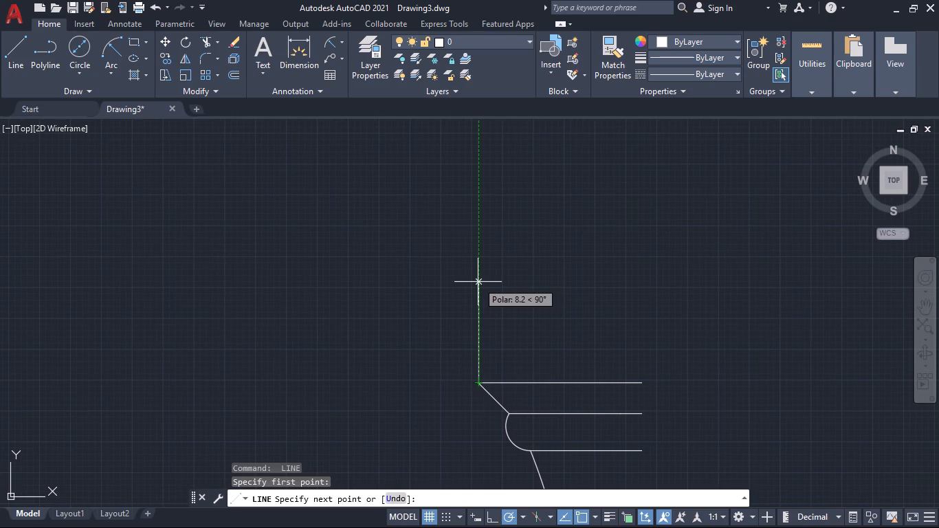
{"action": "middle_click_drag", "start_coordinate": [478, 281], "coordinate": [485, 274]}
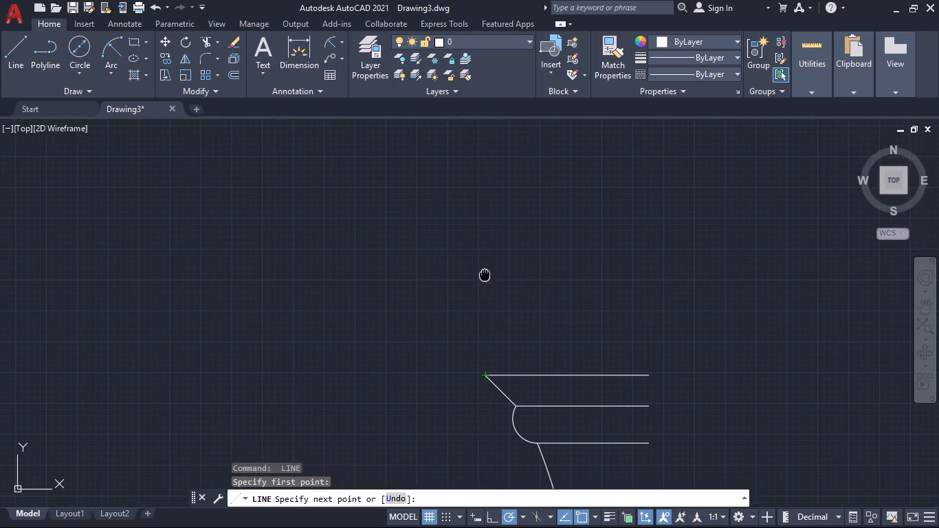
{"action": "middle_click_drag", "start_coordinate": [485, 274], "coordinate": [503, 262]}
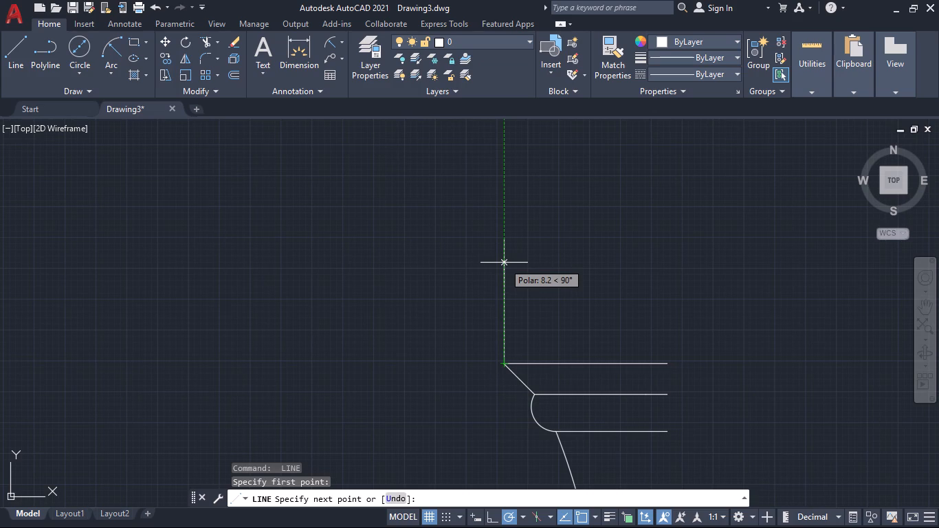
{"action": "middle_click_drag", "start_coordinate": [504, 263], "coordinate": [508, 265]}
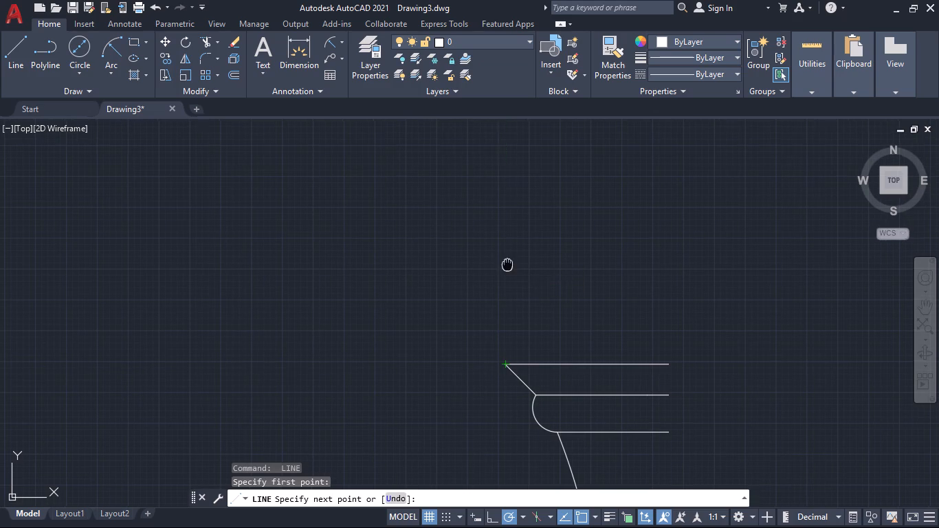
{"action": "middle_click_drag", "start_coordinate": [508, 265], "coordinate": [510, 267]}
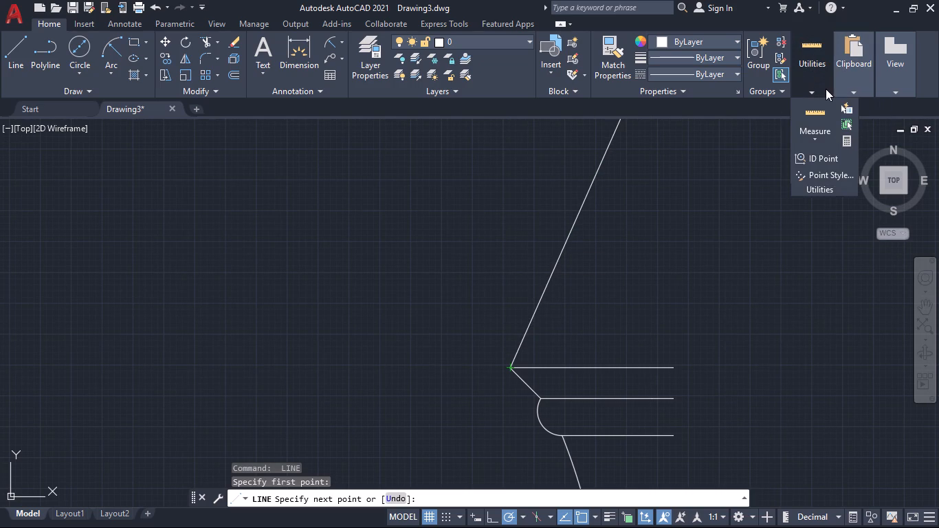
Open the quick calculator and enter the first heights of the sum as 2+3+8.97+1+2.
{"action": "left_click", "coordinate": [847, 140]}
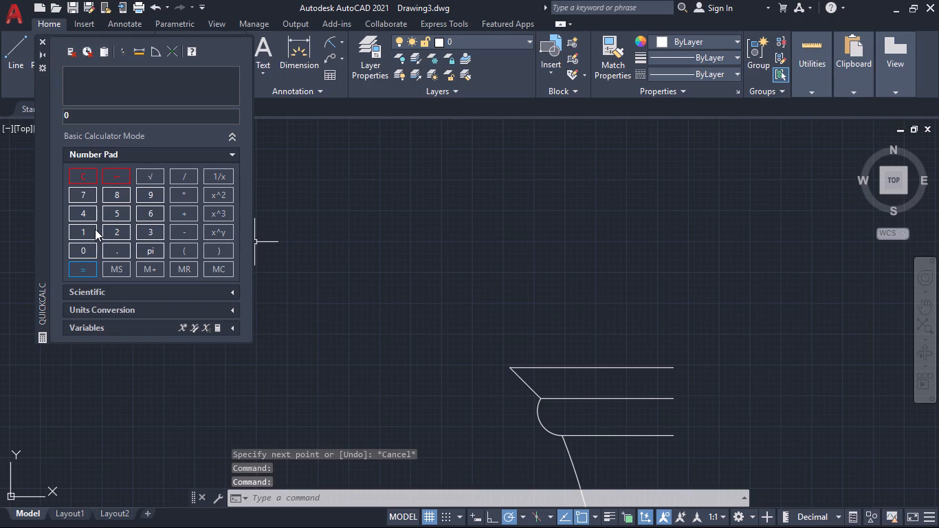
{"action": "left_click", "coordinate": [113, 230]}
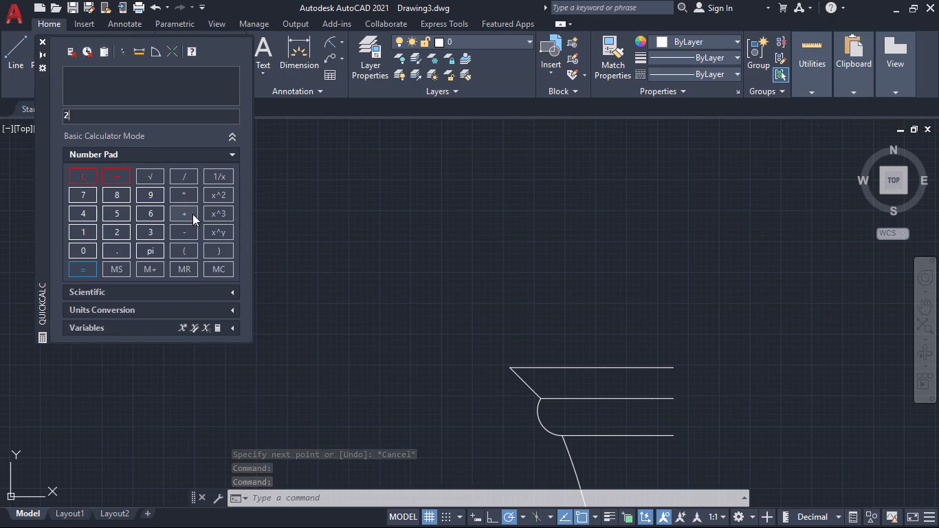
{"action": "left_click", "coordinate": [192, 214]}
{"action": "left_click", "coordinate": [140, 232]}
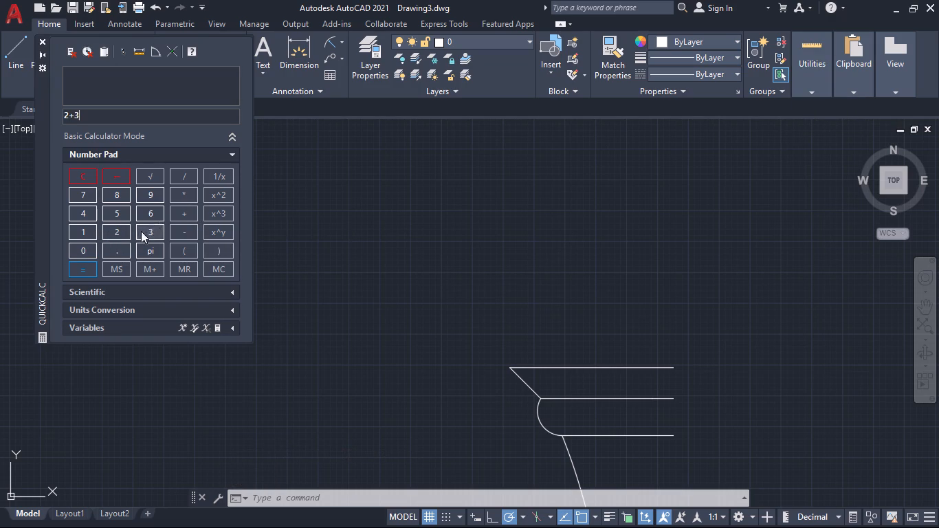
{"action": "left_click", "coordinate": [179, 209]}
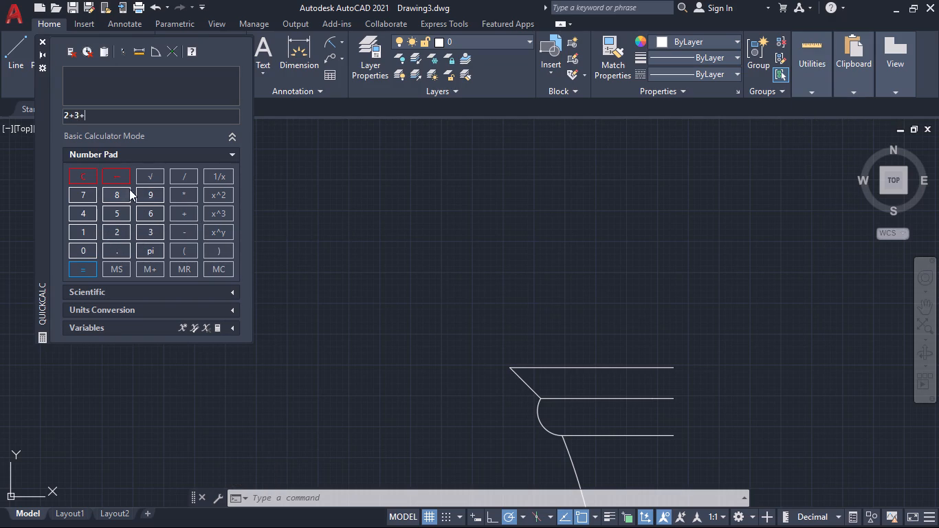
{"action": "left_click", "coordinate": [118, 192]}
{"action": "left_click", "coordinate": [116, 251]}
{"action": "left_click", "coordinate": [147, 194]}
{"action": "left_click", "coordinate": [80, 192]}
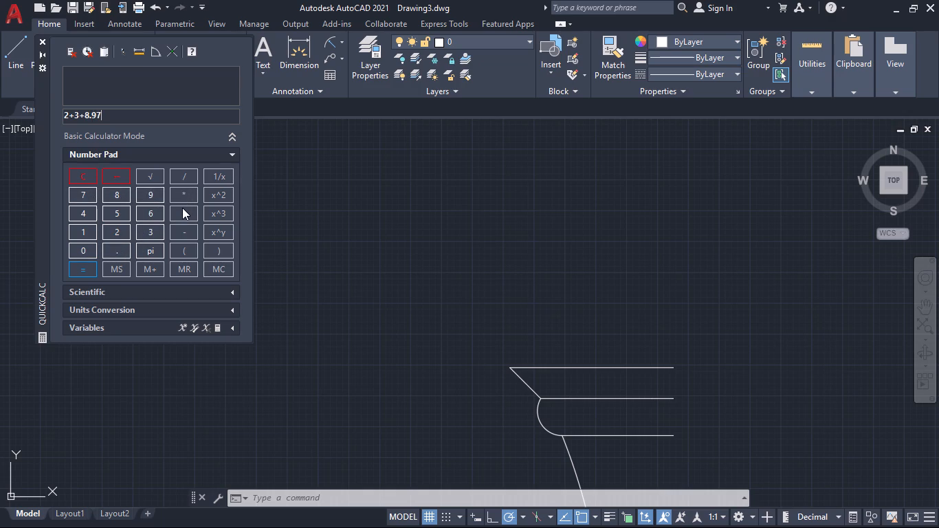
{"action": "left_click", "coordinate": [183, 208]}
{"action": "left_click", "coordinate": [84, 231]}
{"action": "left_click", "coordinate": [185, 214]}
{"action": "left_click", "coordinate": [111, 230]}
Append +34.2+3+2.5 to the height sum in the quick calculator and evaluate the expression.
{"action": "left_click", "coordinate": [175, 214]}
{"action": "left_click", "coordinate": [151, 230]}
{"action": "left_click", "coordinate": [86, 210]}
{"action": "left_click", "coordinate": [118, 250]}
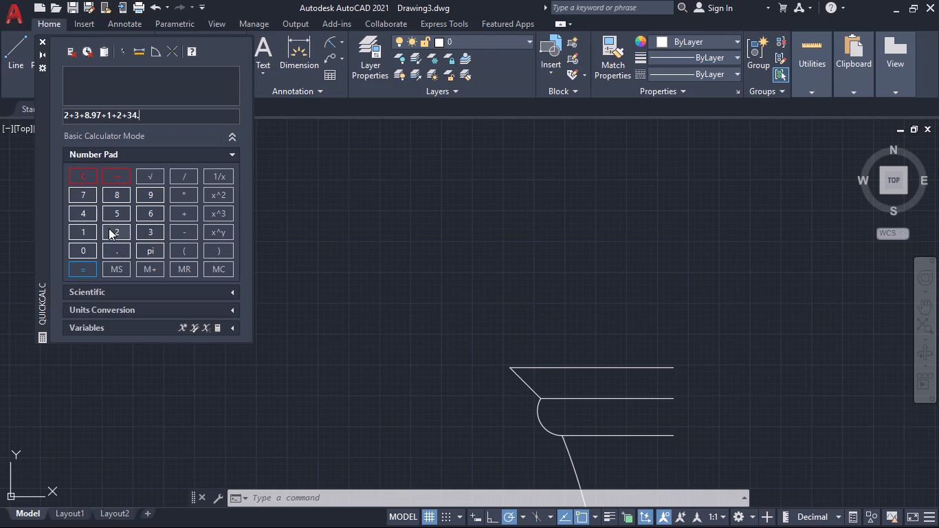
{"action": "left_click", "coordinate": [109, 227]}
{"action": "left_click", "coordinate": [178, 214]}
{"action": "left_click", "coordinate": [144, 225]}
{"action": "left_click", "coordinate": [188, 215]}
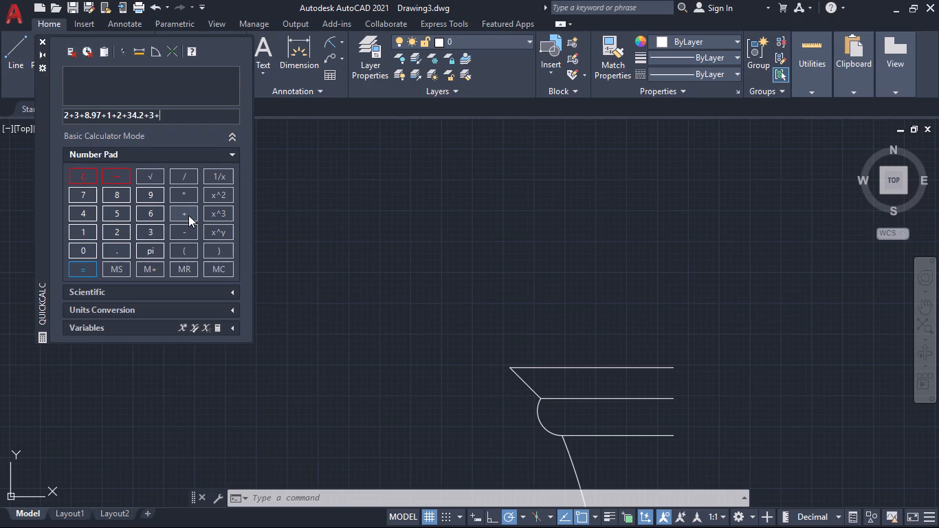
{"action": "left_click", "coordinate": [117, 233]}
{"action": "left_click", "coordinate": [120, 244]}
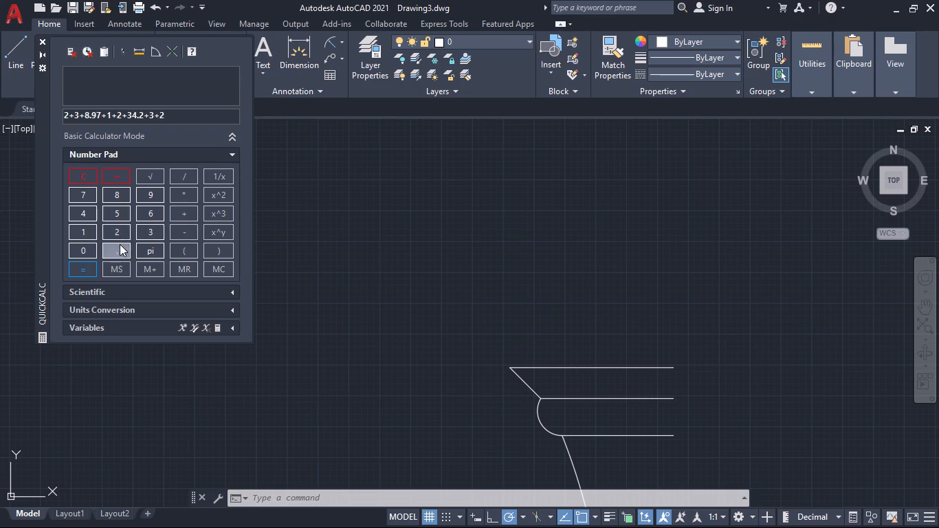
{"action": "left_click", "coordinate": [122, 213]}
{"action": "left_click", "coordinate": [177, 214]}
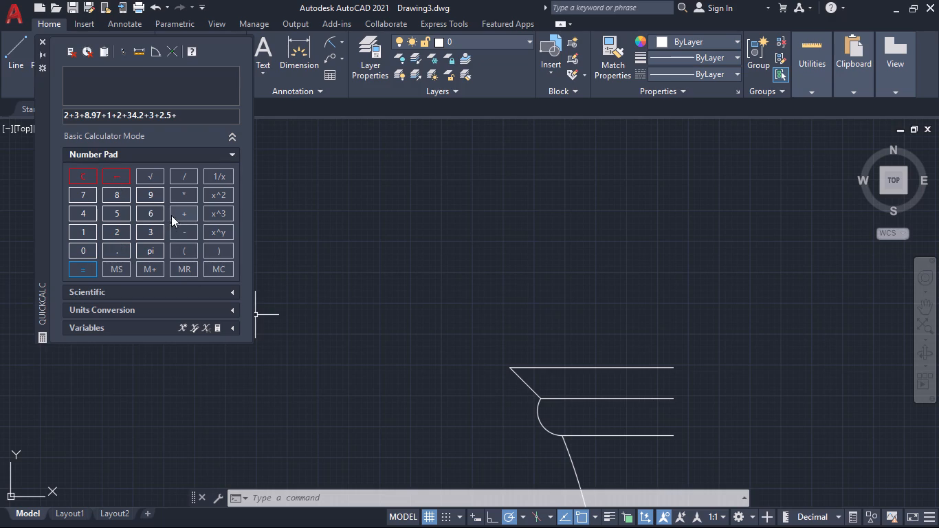
{"action": "left_click", "coordinate": [91, 264]}
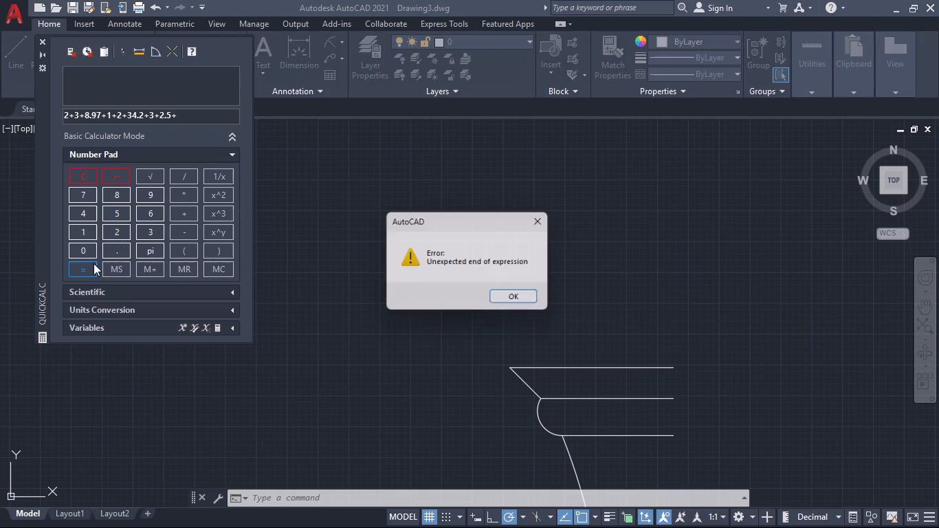
{"action": "left_click", "coordinate": [505, 296]}
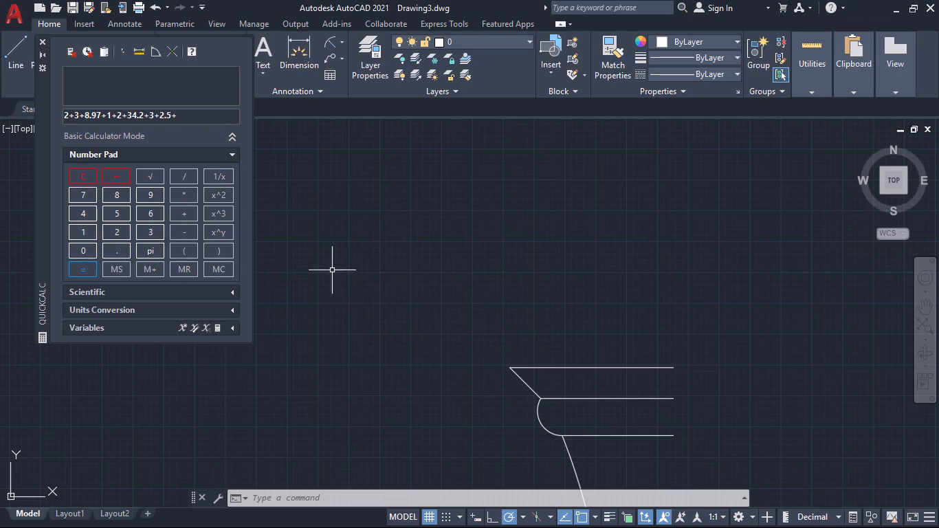
{"action": "left_click", "coordinate": [89, 267]}
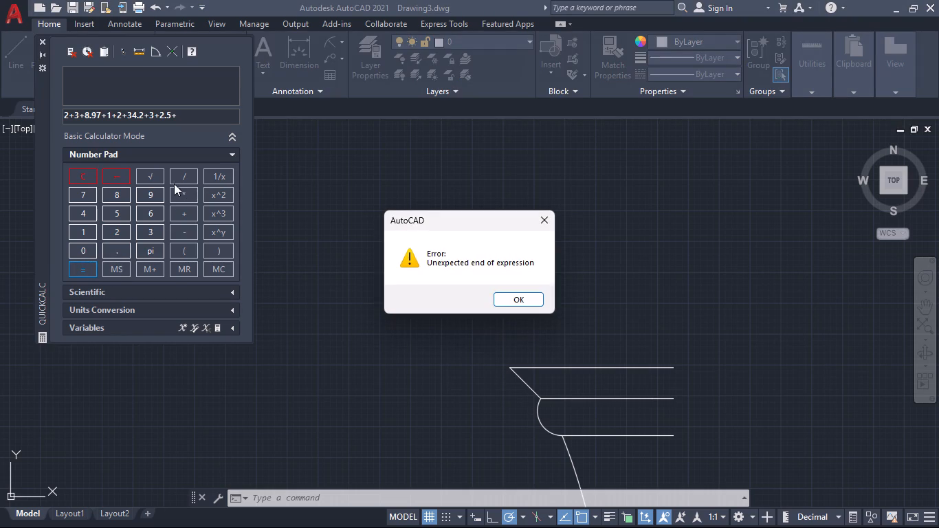
{"action": "left_click", "coordinate": [524, 298]}
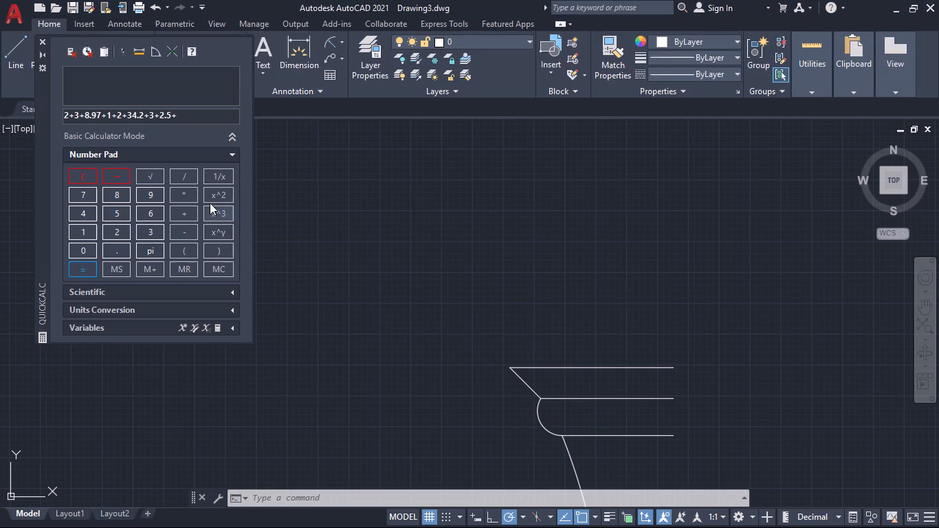
{"action": "left_click", "coordinate": [118, 175]}
{"action": "left_click", "coordinate": [81, 264]}
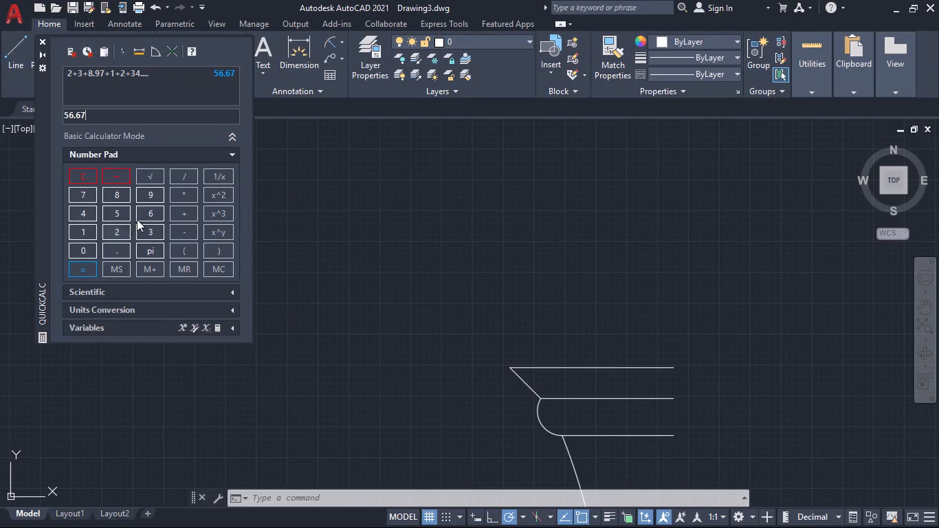
Subtract 75 from the summed heights, evaluate the difference, and clear and close the calculator.
{"action": "left_click", "coordinate": [182, 230]}
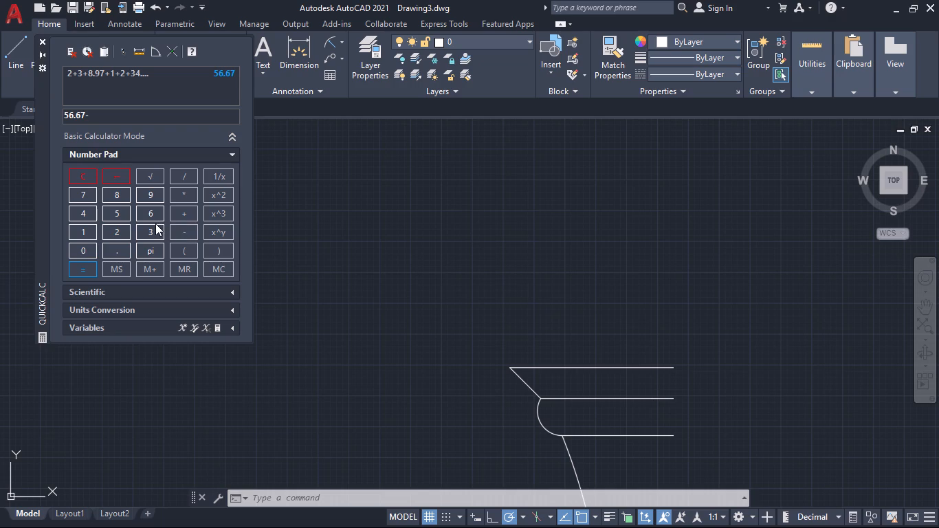
{"action": "left_click", "coordinate": [86, 195]}
{"action": "left_click", "coordinate": [110, 211]}
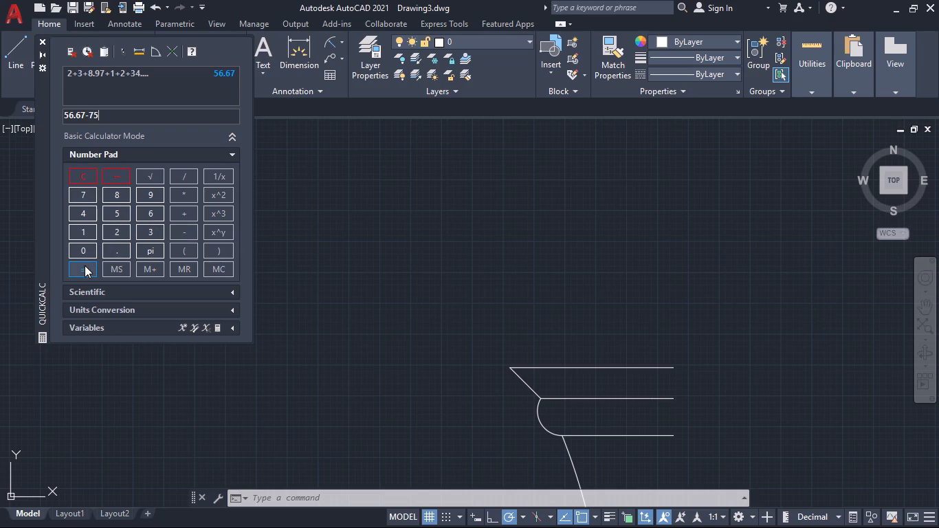
{"action": "left_click", "coordinate": [85, 265]}
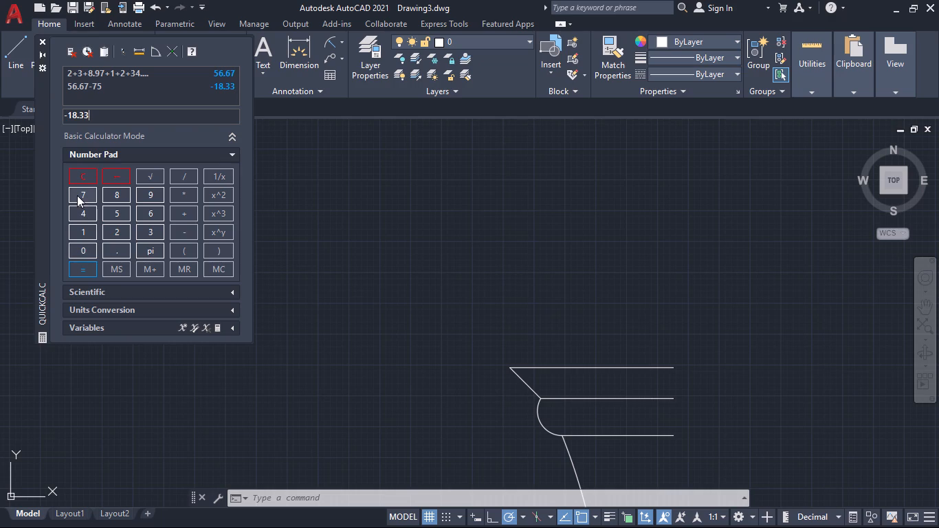
{"action": "left_click", "coordinate": [89, 177]}
{"action": "left_click", "coordinate": [41, 41]}
Draw an 18.3 mm vertical line upward from the outer end of the uppermost horizontal line.
{"action": "middle_click_drag", "start_coordinate": [352, 247], "coordinate": [276, 220]}
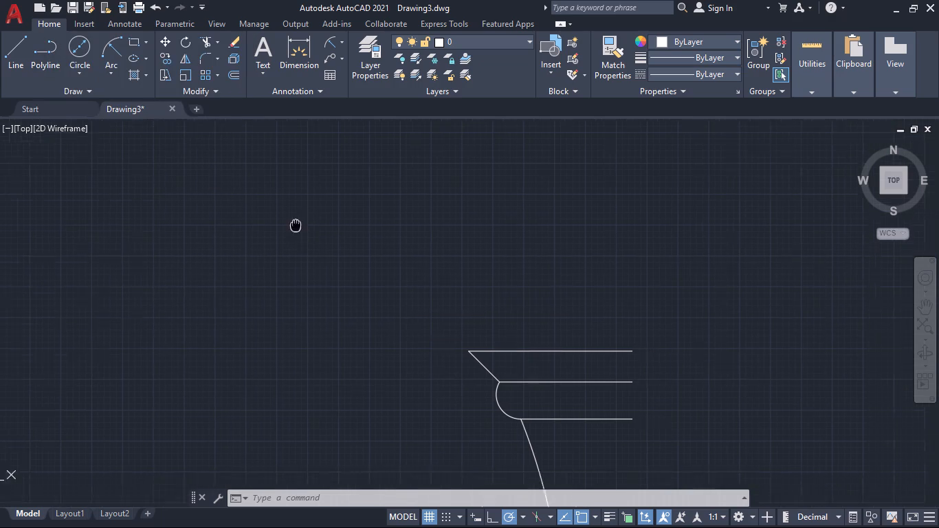
{"action": "middle_click_drag", "start_coordinate": [276, 220], "coordinate": [222, 201]}
{"action": "left_click", "coordinate": [19, 47]}
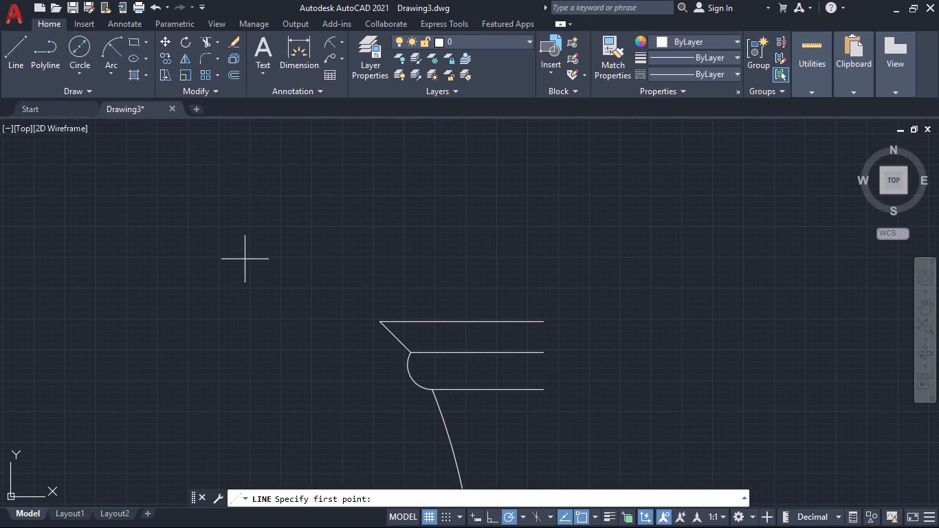
{"action": "middle_click_drag", "start_coordinate": [245, 259], "coordinate": [171, 266]}
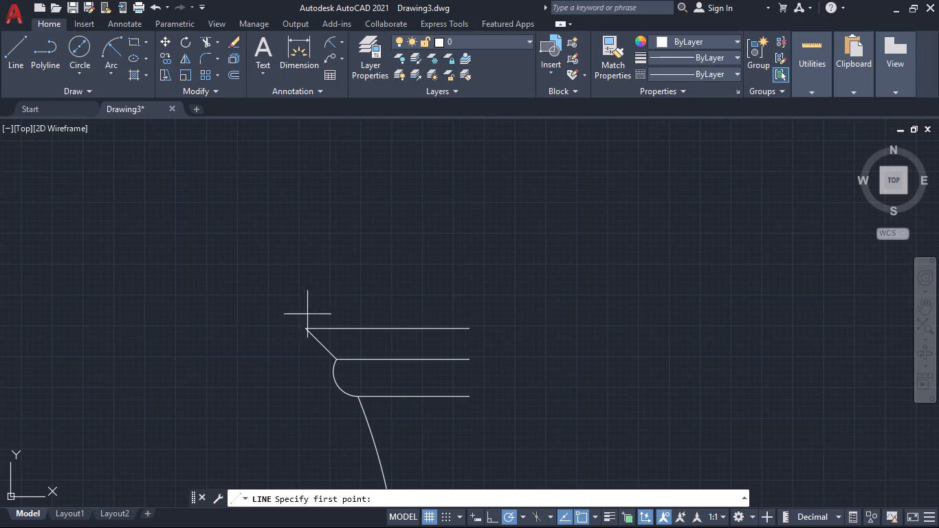
{"action": "left_click", "coordinate": [306, 327]}
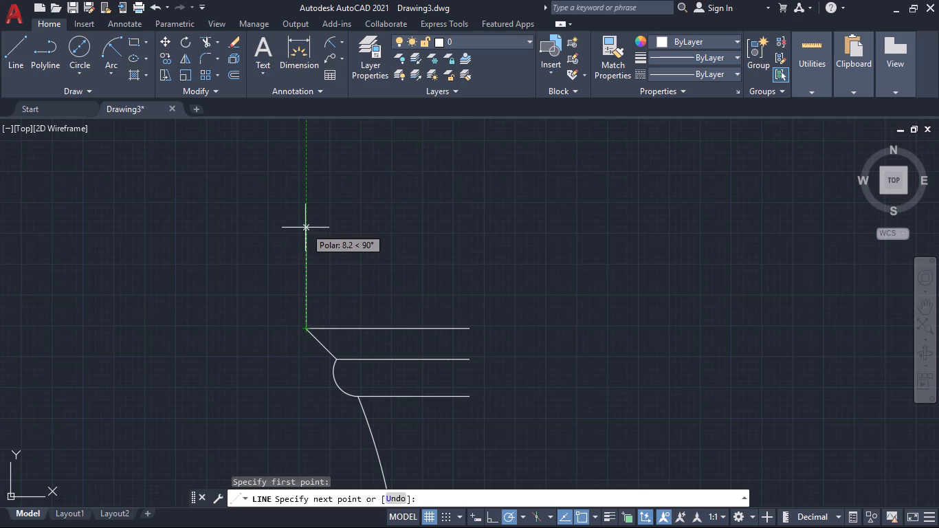
{"action": "type", "text": "18.3"}
{"action": "key", "text": "Return"}
Continue with a 13 mm horizontal line inward from the vertical line's top and end the line there.
{"action": "scroll", "coordinate": [322, 228], "scroll_direction": "down", "scroll_amount": 4}
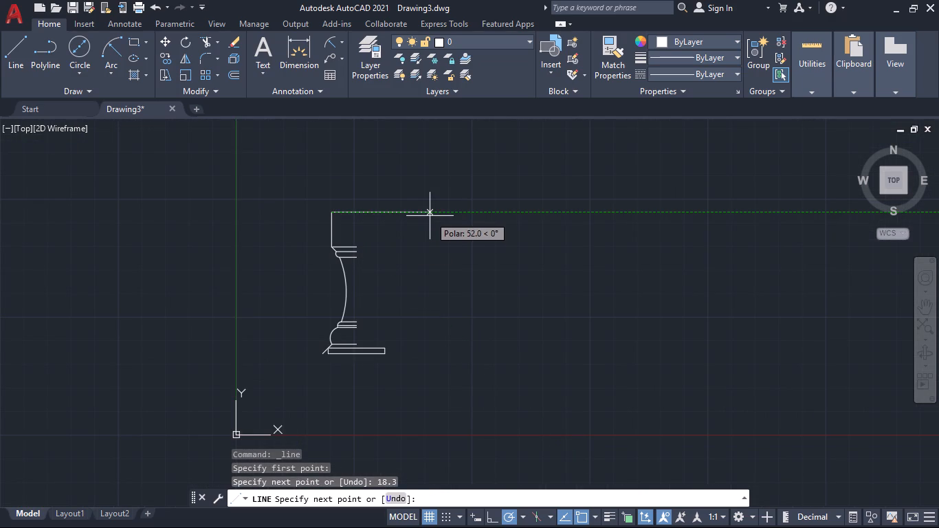
{"action": "scroll", "coordinate": [432, 210], "scroll_direction": "up", "scroll_amount": 1}
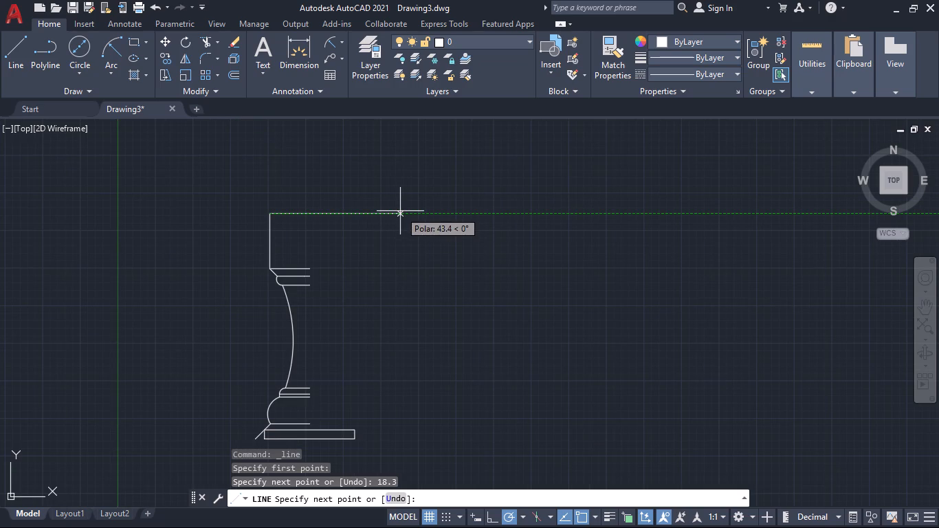
{"action": "scroll", "coordinate": [328, 214], "scroll_direction": "up", "scroll_amount": 1}
{"action": "middle_click_drag", "start_coordinate": [328, 213], "coordinate": [378, 284]}
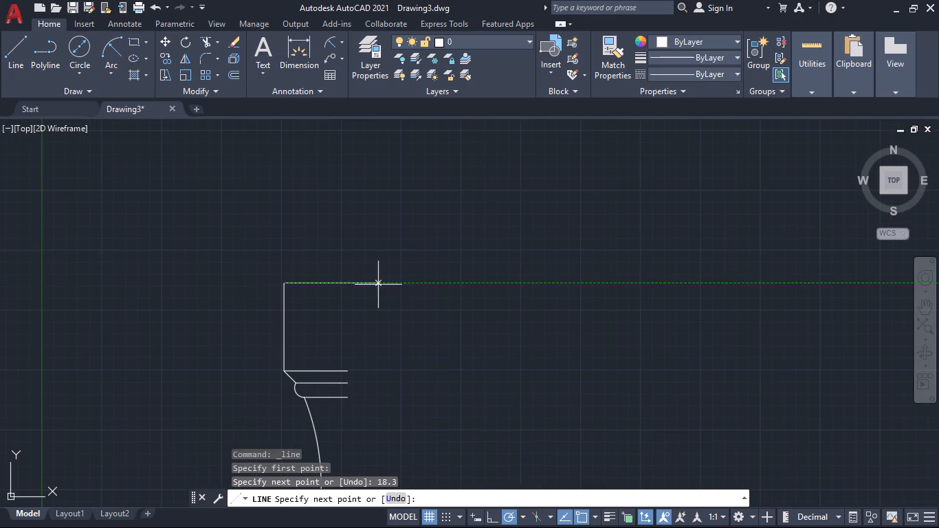
{"action": "scroll", "coordinate": [366, 283], "scroll_direction": "up", "scroll_amount": 1}
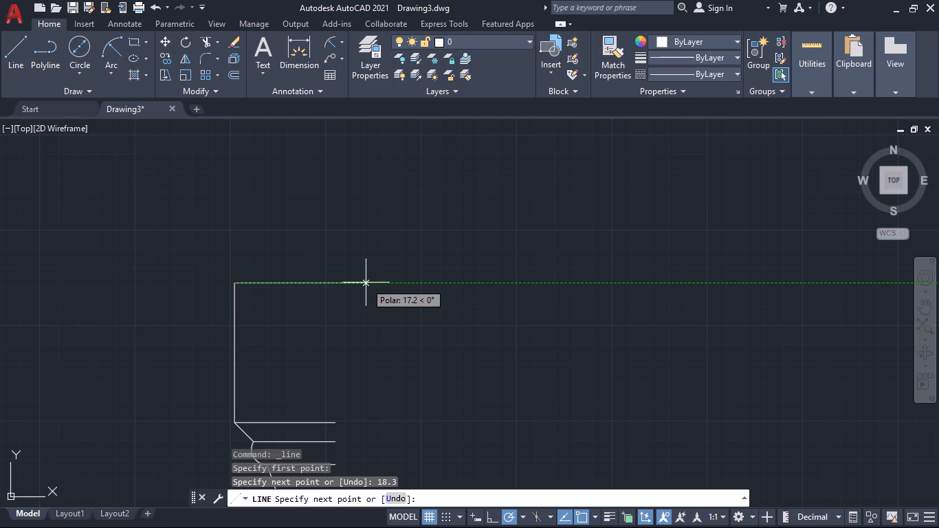
{"action": "type", "text": "13"}
{"action": "key", "text": "Return"}
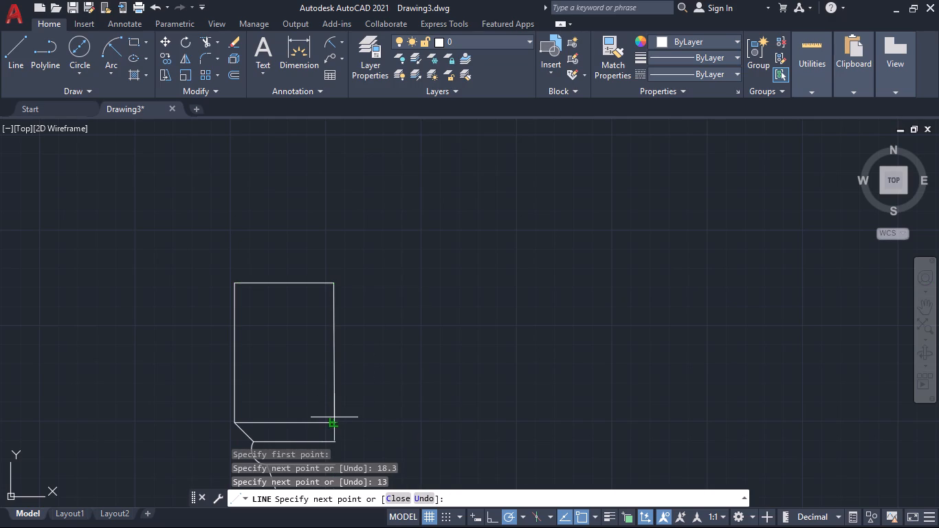
{"action": "middle_click_drag", "start_coordinate": [340, 371], "coordinate": [364, 245]}
{"action": "scroll", "coordinate": [365, 325], "scroll_direction": "down", "scroll_amount": 2}
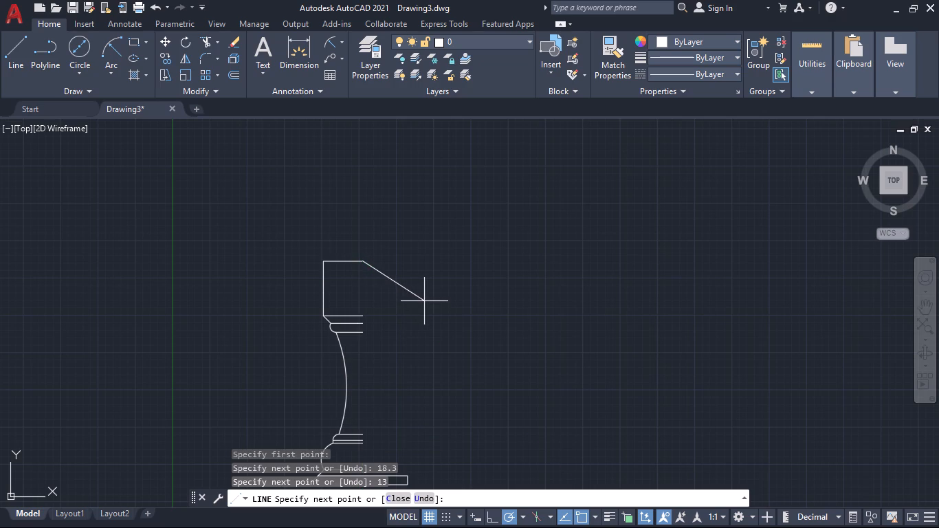
{"action": "key", "text": "space"}
Draw a 5 mm vertical line downward from the head's top outer corner, along the existing outer edge.
{"action": "key", "text": "space"}
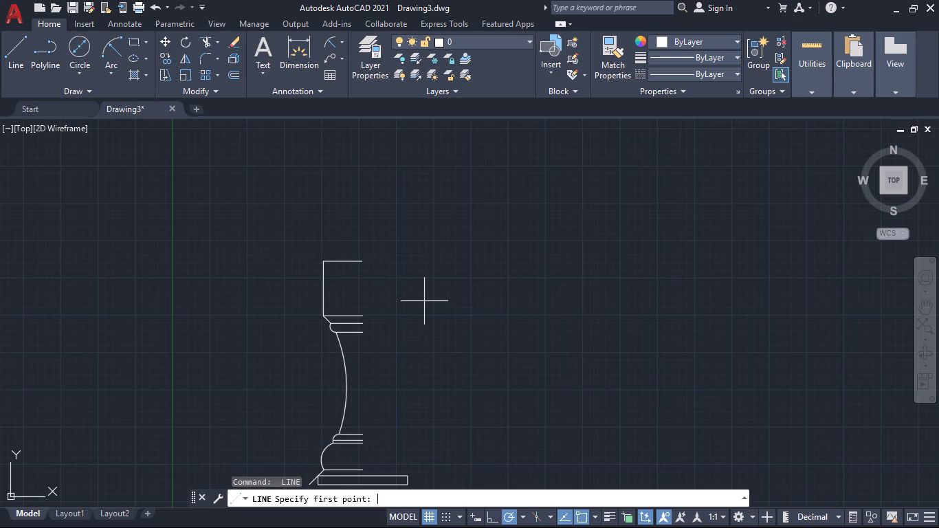
{"action": "middle_click_drag", "start_coordinate": [423, 291], "coordinate": [448, 393]}
{"action": "scroll", "coordinate": [370, 375], "scroll_direction": "up", "scroll_amount": 3}
{"action": "middle_click_drag", "start_coordinate": [375, 377], "coordinate": [375, 375]}
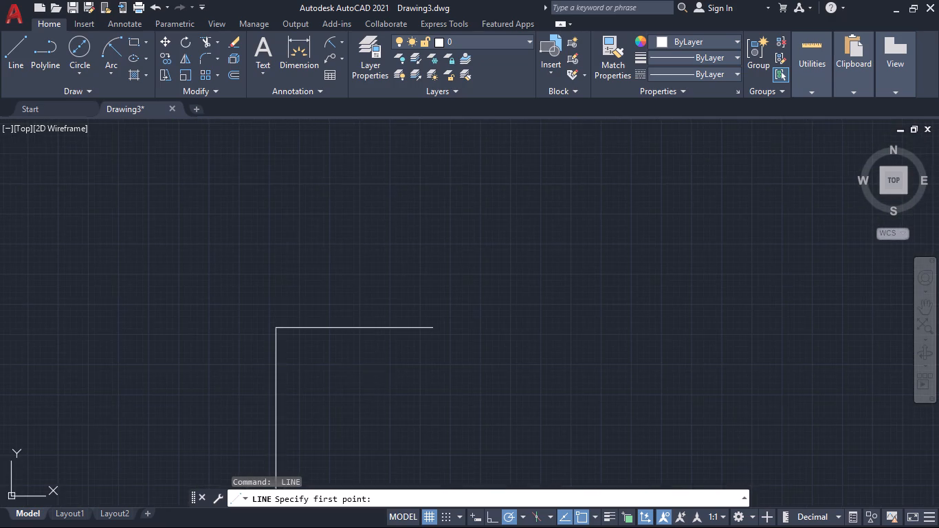
{"action": "middle_click_drag", "start_coordinate": [375, 375], "coordinate": [334, 346]}
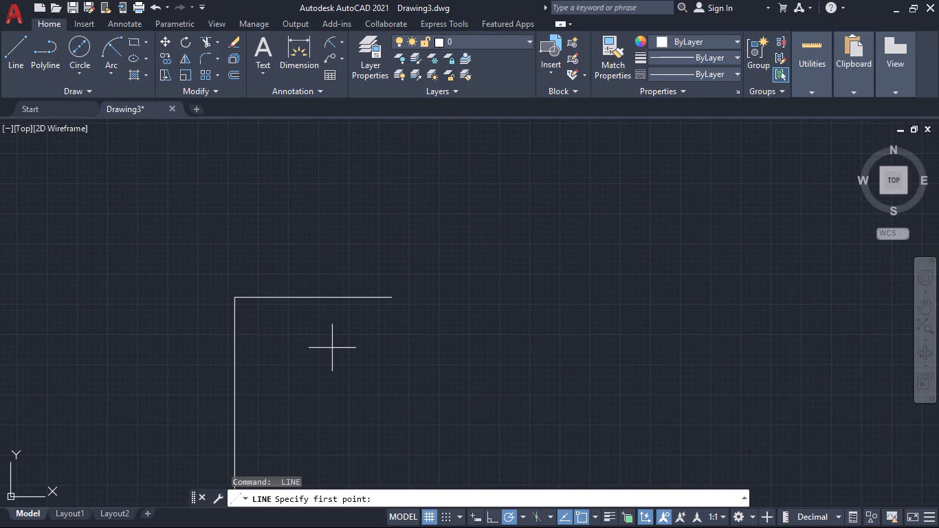
{"action": "middle_click_drag", "start_coordinate": [326, 362], "coordinate": [326, 361]}
{"action": "middle_click_drag", "start_coordinate": [326, 361], "coordinate": [314, 316]}
{"action": "middle_click_drag", "start_coordinate": [261, 328], "coordinate": [261, 346]}
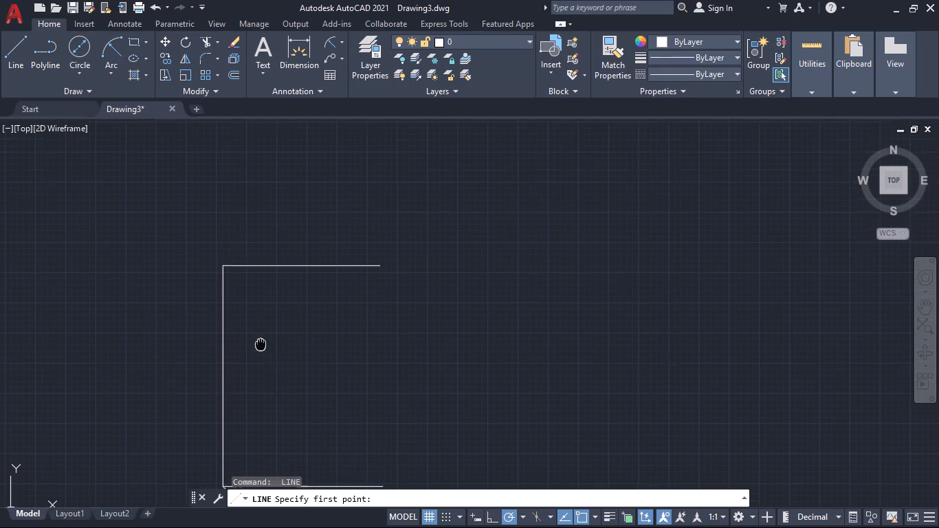
{"action": "middle_click_drag", "start_coordinate": [261, 346], "coordinate": [256, 427]}
{"action": "scroll", "coordinate": [221, 360], "scroll_direction": "up", "scroll_amount": 2}
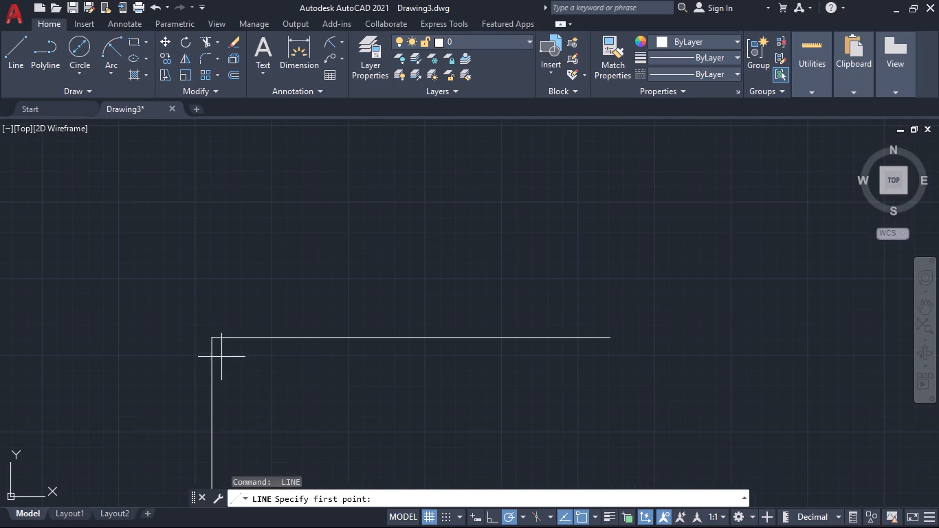
{"action": "left_click", "coordinate": [210, 334]}
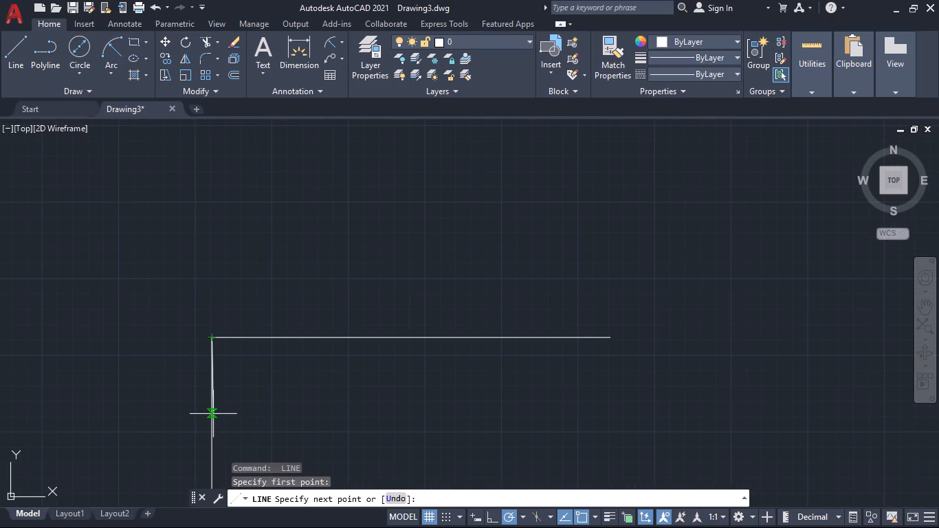
{"action": "middle_click_drag", "start_coordinate": [213, 414], "coordinate": [213, 397]}
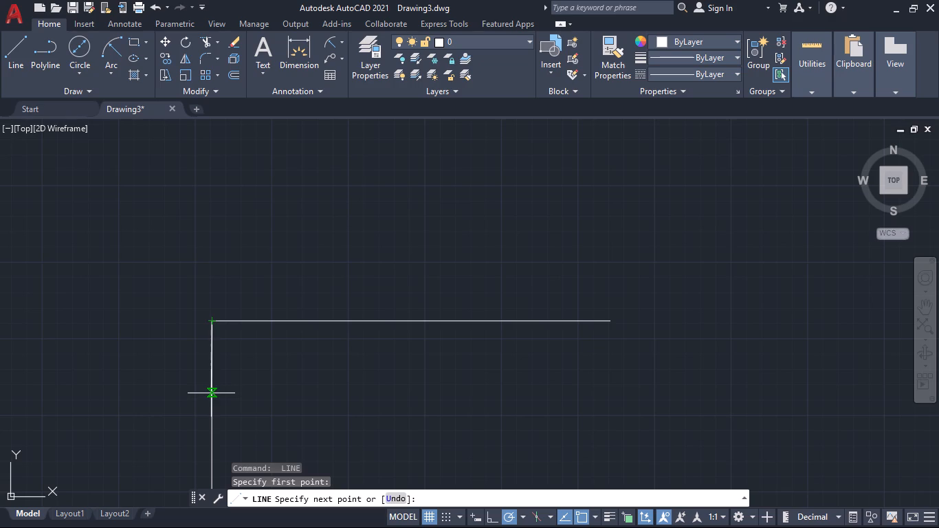
{"action": "key", "text": "5"}
{"action": "key", "text": "Return"}
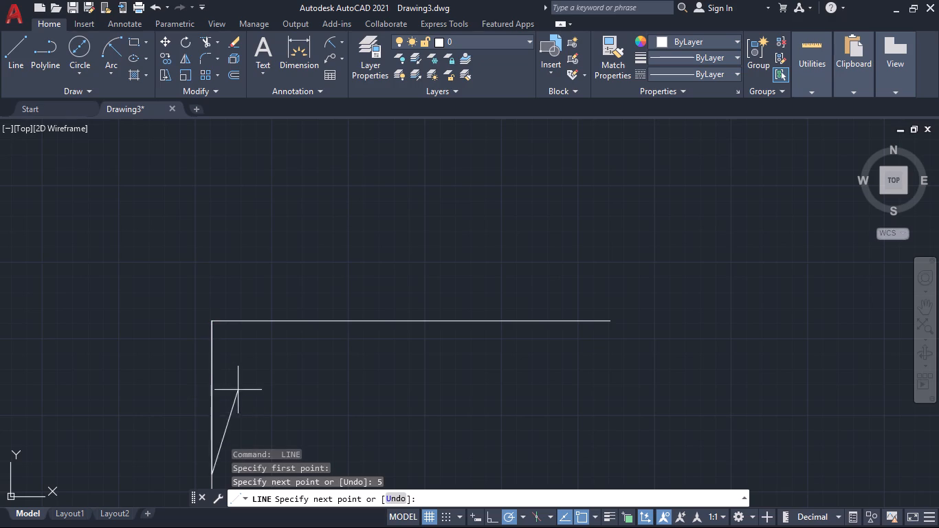
Continue from the 5 mm line's lower end with a 13 mm horizontal line inward and end the line there.
{"action": "middle_click_drag", "start_coordinate": [428, 432], "coordinate": [344, 302]}
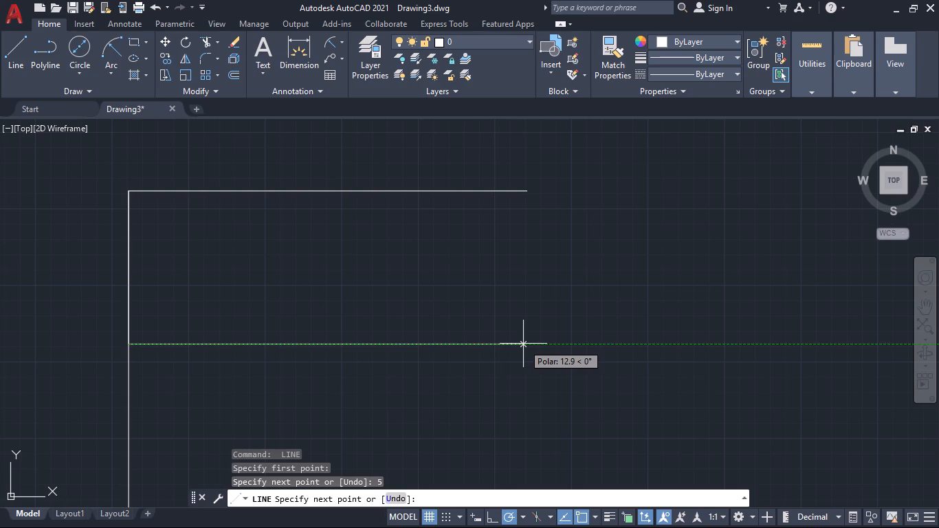
{"action": "type", "text": "13"}
{"action": "key", "text": "Return"}
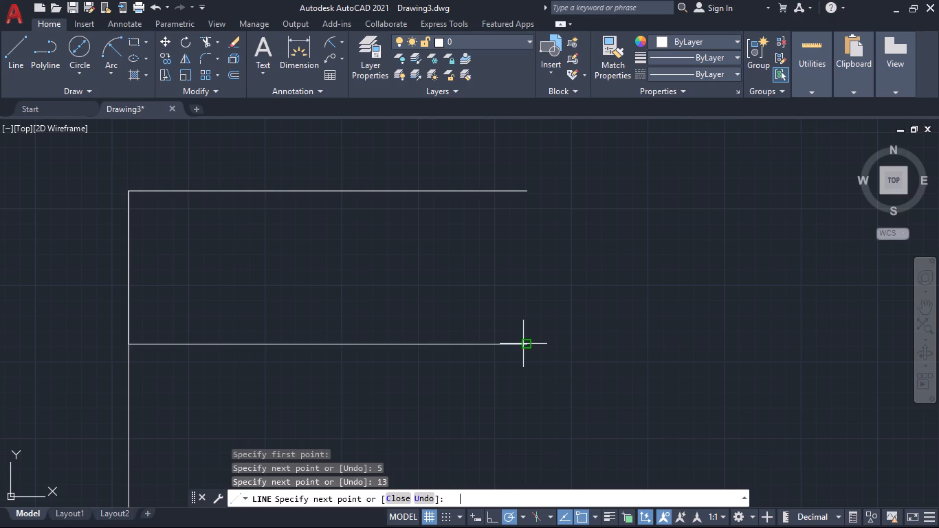
{"action": "key", "text": "space"}
Draw a line 0.5 mm inward from the new horizontal line's outer end, continuing vertically up to the head's top line.
{"action": "key", "text": "space"}
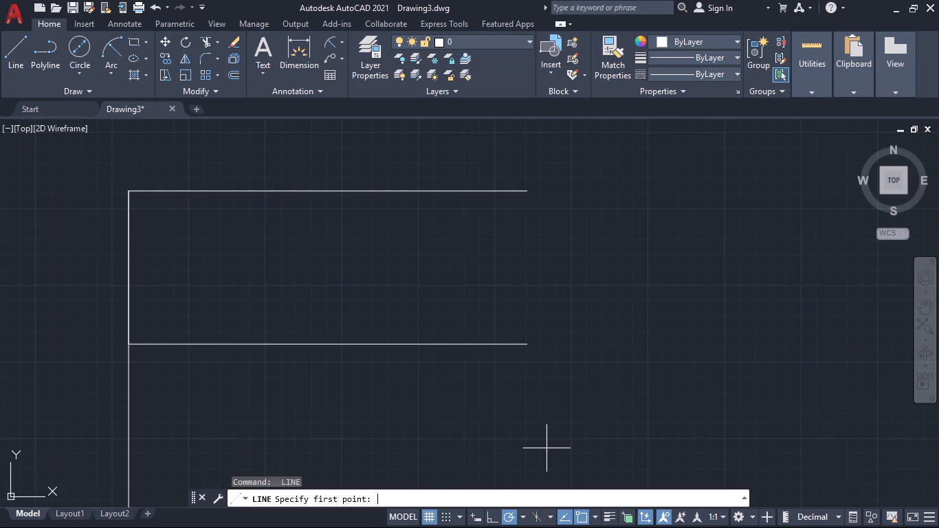
{"action": "middle_click_drag", "start_coordinate": [371, 424], "coordinate": [413, 456]}
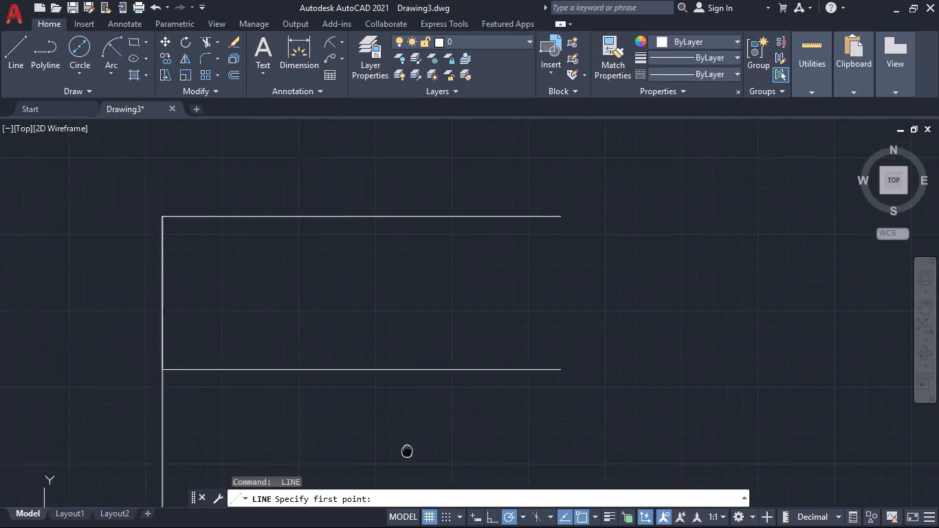
{"action": "middle_click_drag", "start_coordinate": [413, 456], "coordinate": [457, 488]}
{"action": "middle_click_drag", "start_coordinate": [323, 361], "coordinate": [365, 360]}
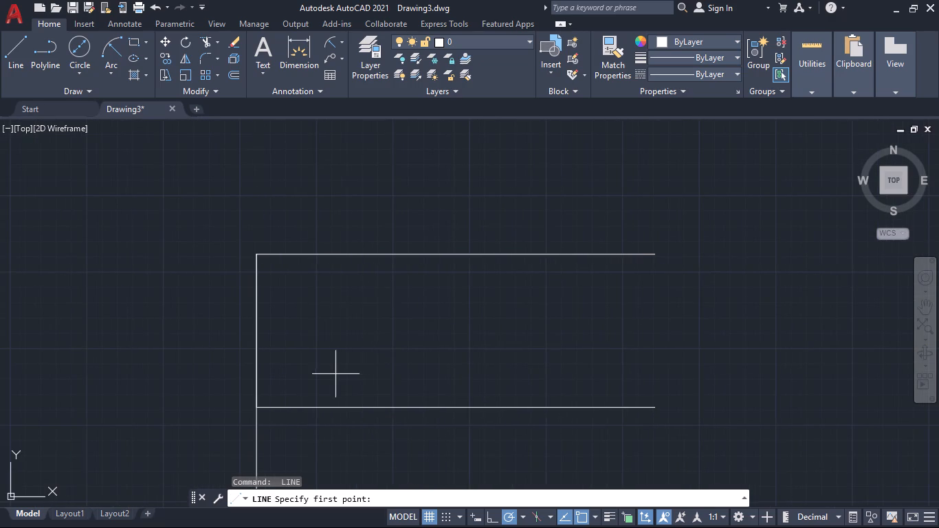
{"action": "scroll", "coordinate": [331, 373], "scroll_direction": "up", "scroll_amount": 2}
{"action": "middle_click_drag", "start_coordinate": [329, 373], "coordinate": [359, 311]}
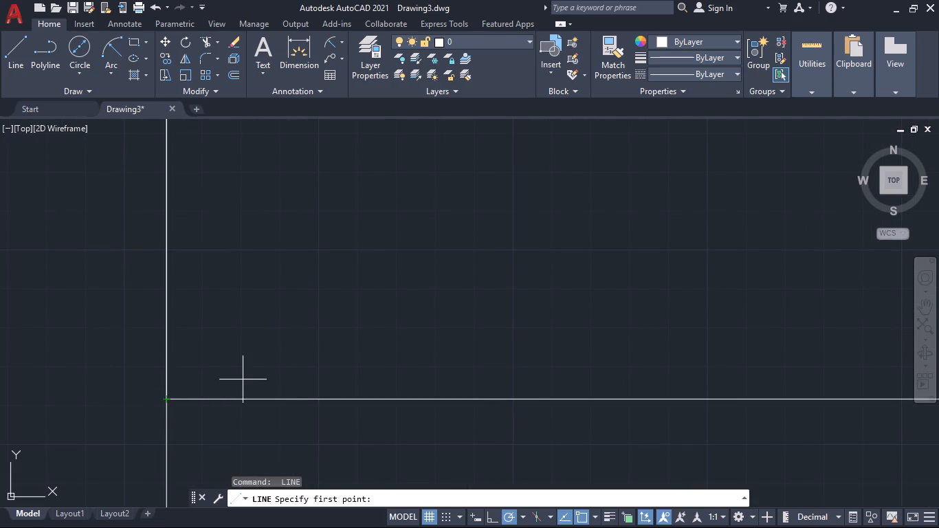
{"action": "left_click", "coordinate": [164, 400]}
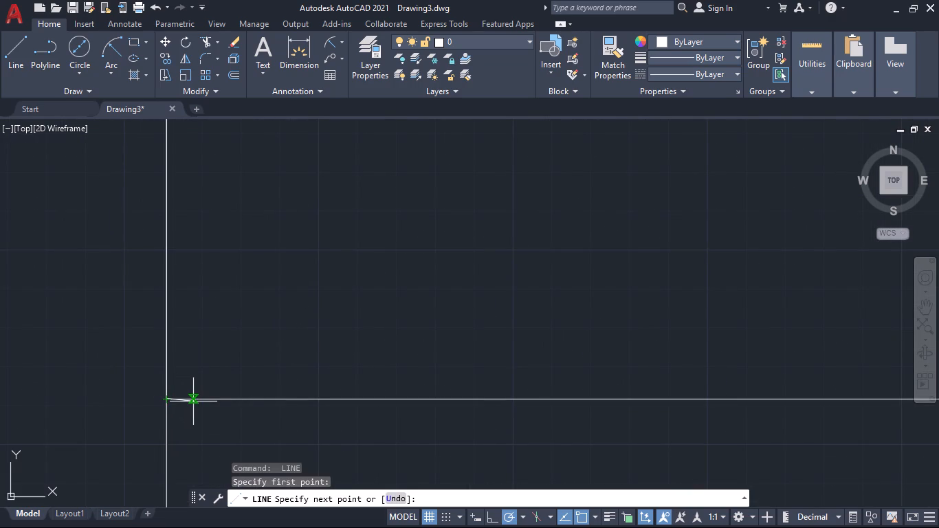
{"action": "type", "text": "0.5"}
{"action": "key", "text": "Return"}
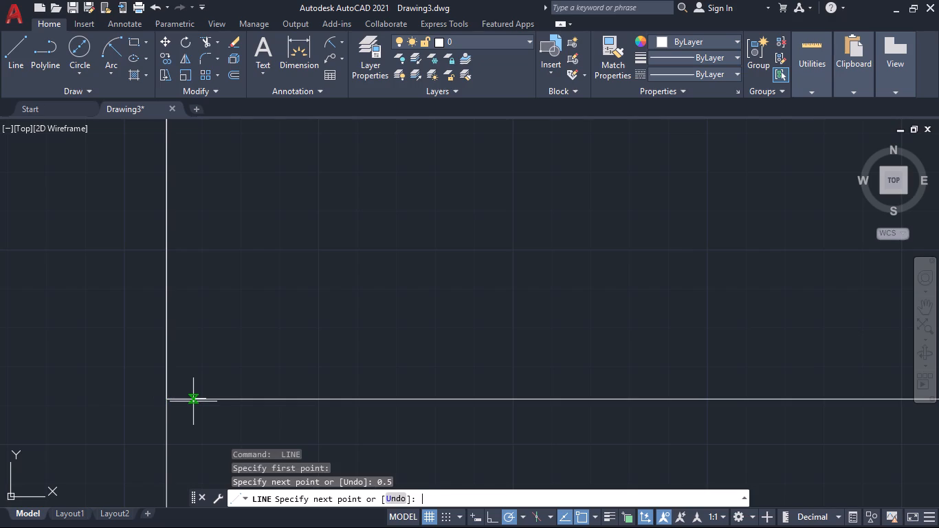
{"action": "scroll", "coordinate": [240, 222], "scroll_direction": "down", "scroll_amount": 3}
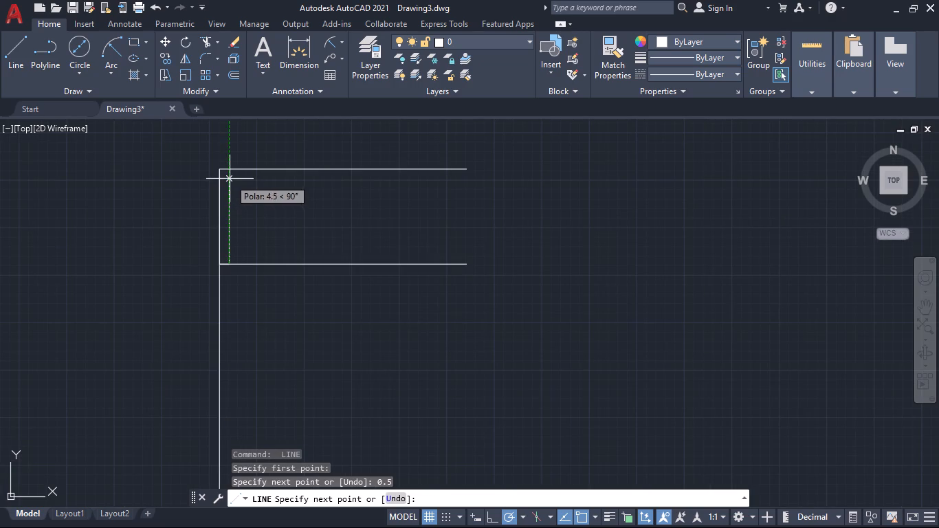
{"action": "scroll", "coordinate": [230, 178], "scroll_direction": "up", "scroll_amount": 2}
{"action": "left_click", "coordinate": [225, 158]}
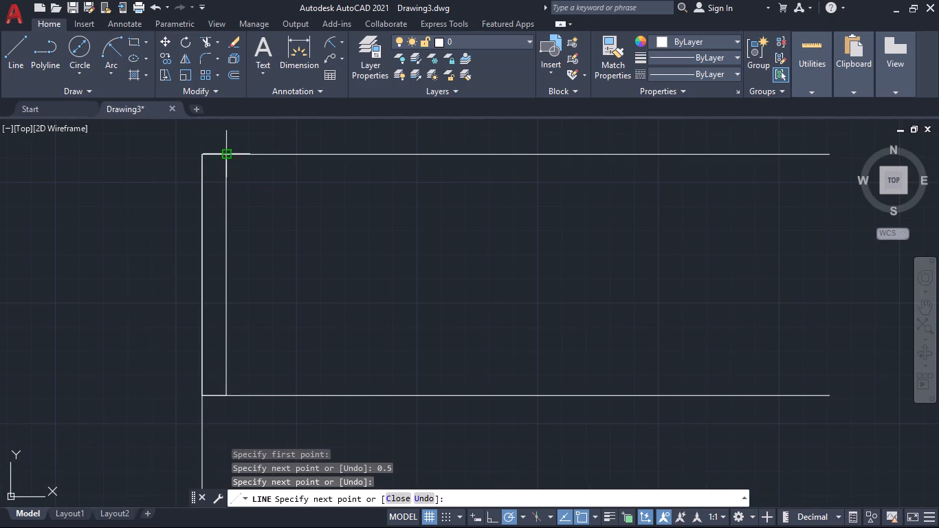
{"action": "key", "text": "space"}
Draw a vertical line along the outer edge from the rim's lower outer corner down to the corner where the slanted line starts.
{"action": "key", "text": "space"}
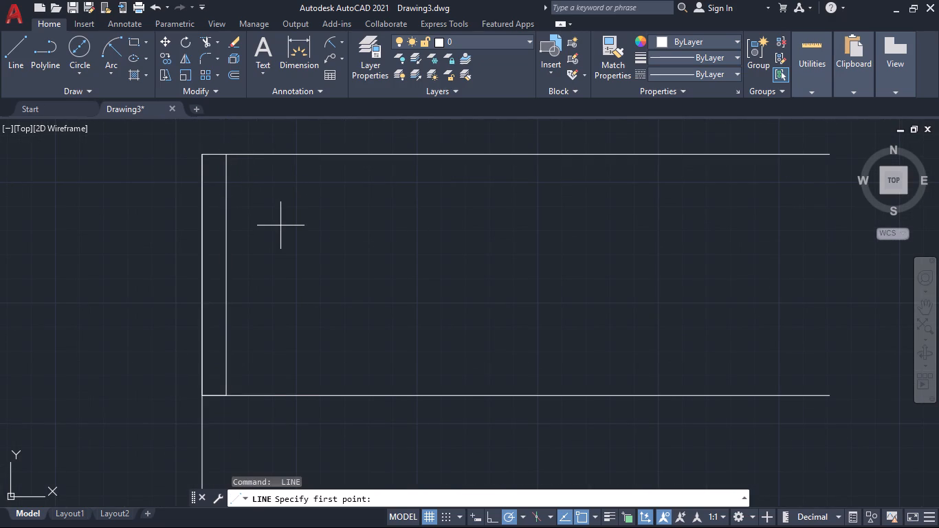
{"action": "middle_click_drag", "start_coordinate": [280, 225], "coordinate": [324, 357]}
{"action": "middle_click_drag", "start_coordinate": [322, 215], "coordinate": [347, 316]}
{"action": "middle_click_drag", "start_coordinate": [346, 316], "coordinate": [287, 368]}
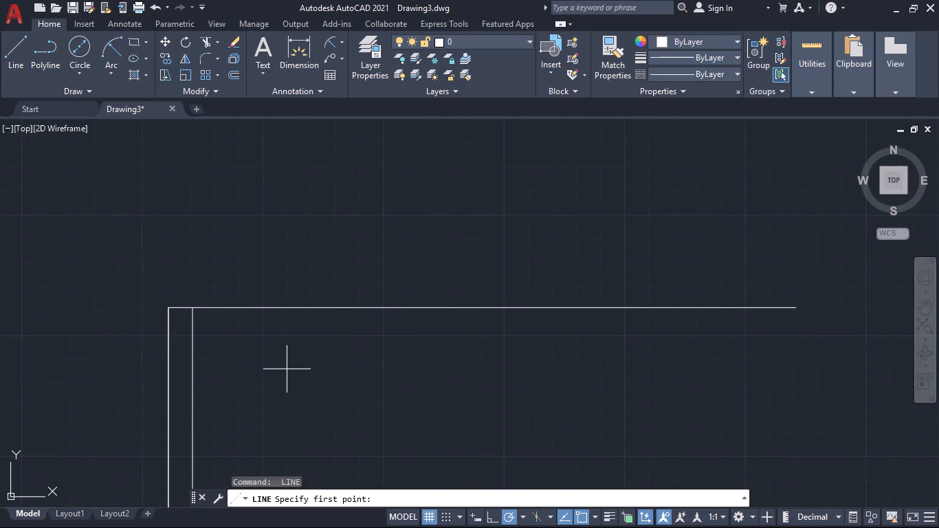
{"action": "middle_click_drag", "start_coordinate": [287, 369], "coordinate": [265, 400]}
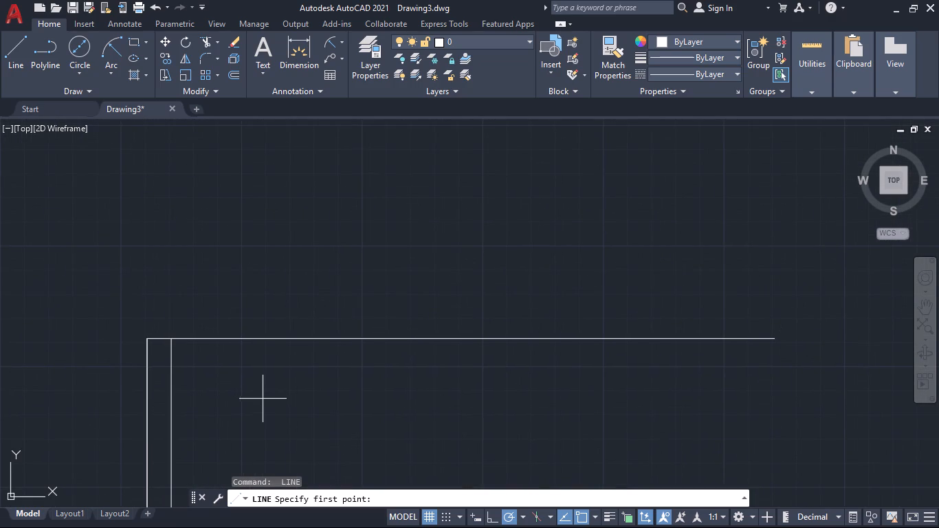
{"action": "scroll", "coordinate": [252, 360], "scroll_direction": "up", "scroll_amount": 1}
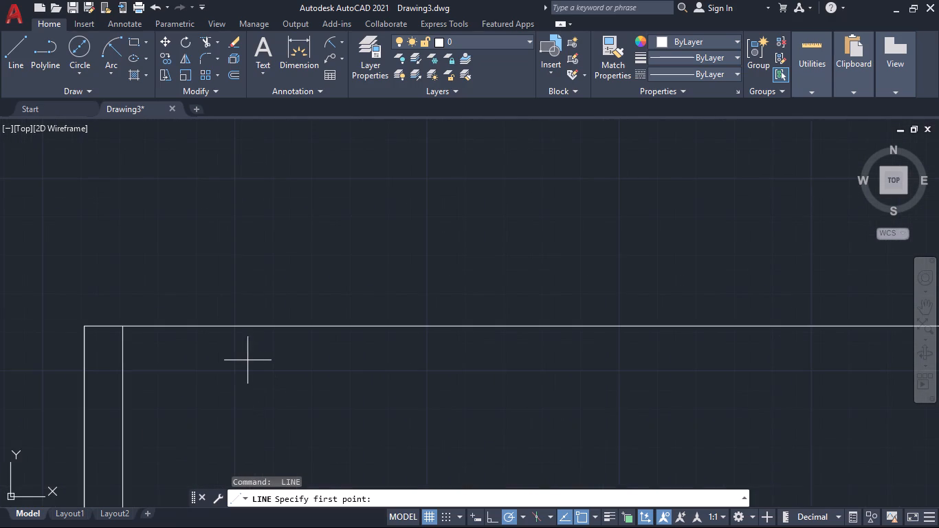
{"action": "middle_click_drag", "start_coordinate": [192, 361], "coordinate": [226, 280]}
{"action": "scroll", "coordinate": [231, 283], "scroll_direction": "down", "scroll_amount": 2}
{"action": "middle_click_drag", "start_coordinate": [279, 346], "coordinate": [337, 267]}
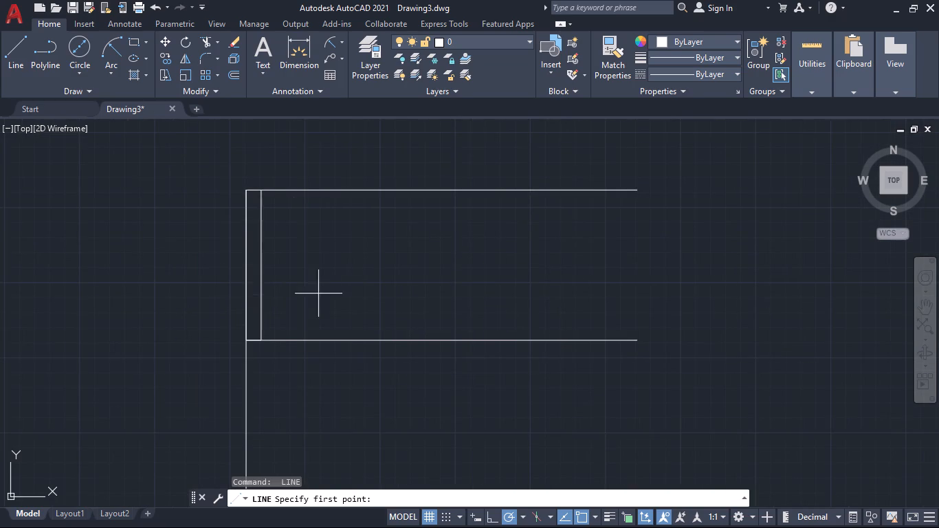
{"action": "middle_click_drag", "start_coordinate": [295, 323], "coordinate": [360, 223]}
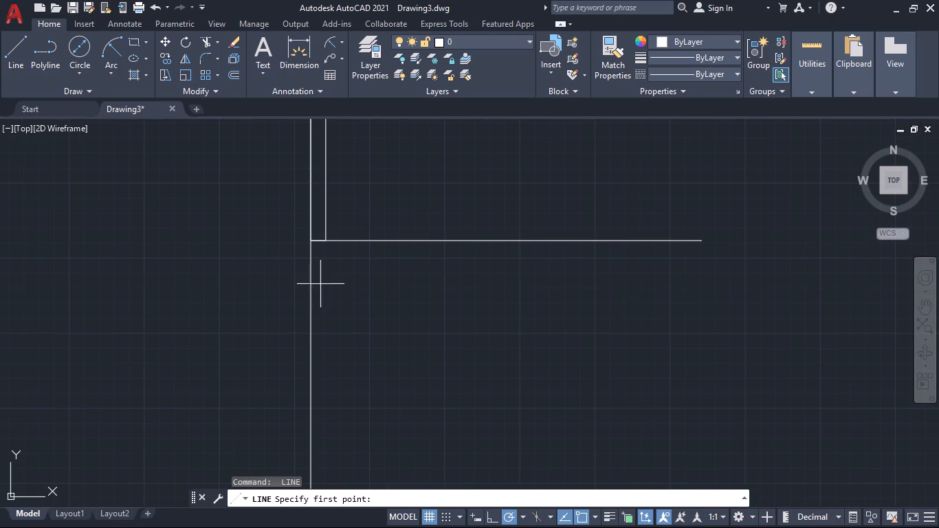
{"action": "middle_click_drag", "start_coordinate": [367, 353], "coordinate": [321, 239]}
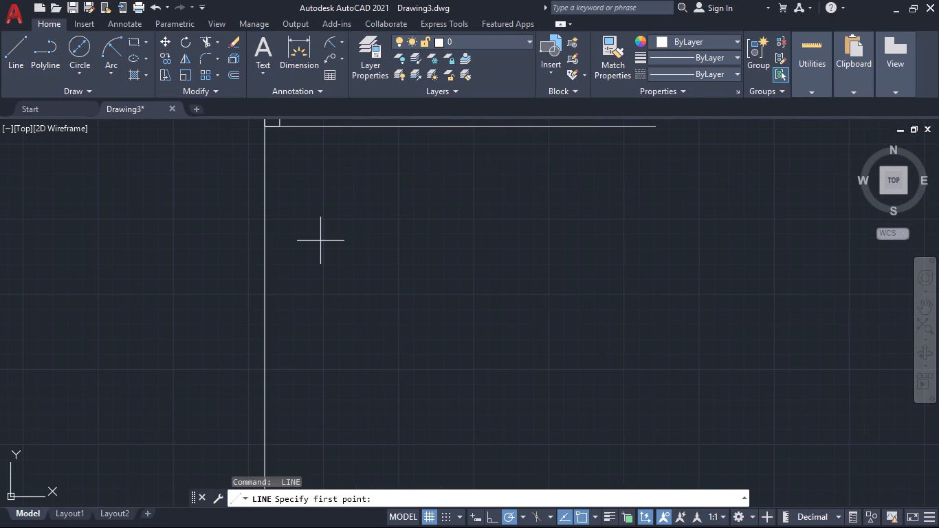
{"action": "middle_click_drag", "start_coordinate": [320, 241], "coordinate": [380, 265]}
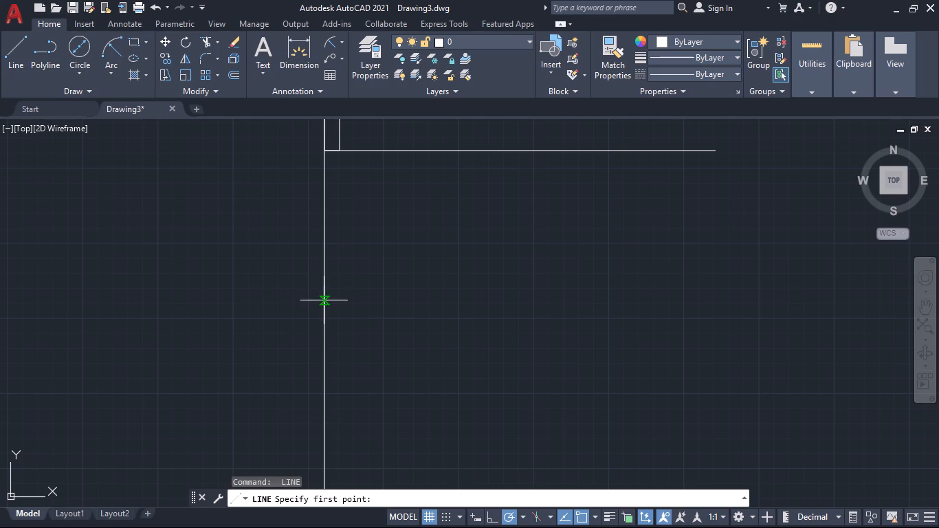
{"action": "scroll", "coordinate": [412, 309], "scroll_direction": "down", "scroll_amount": 3}
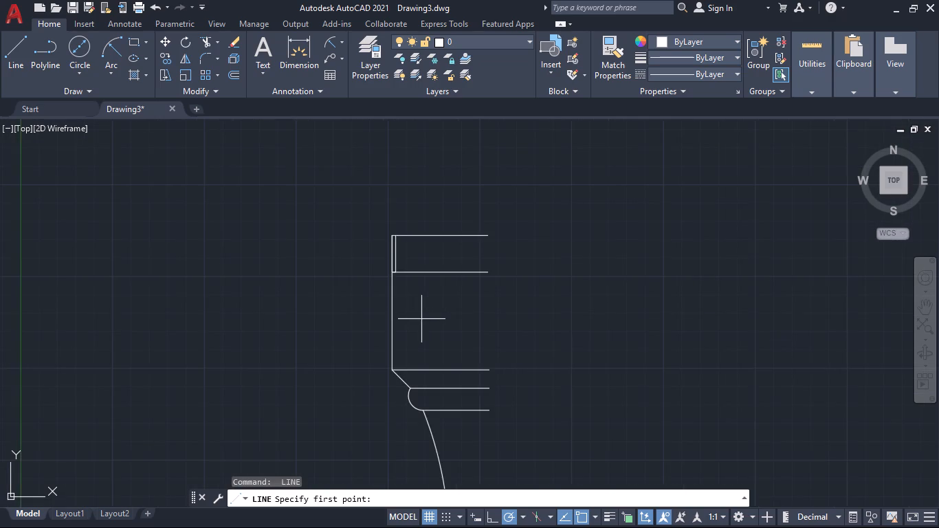
{"action": "middle_click_drag", "start_coordinate": [421, 319], "coordinate": [337, 325]}
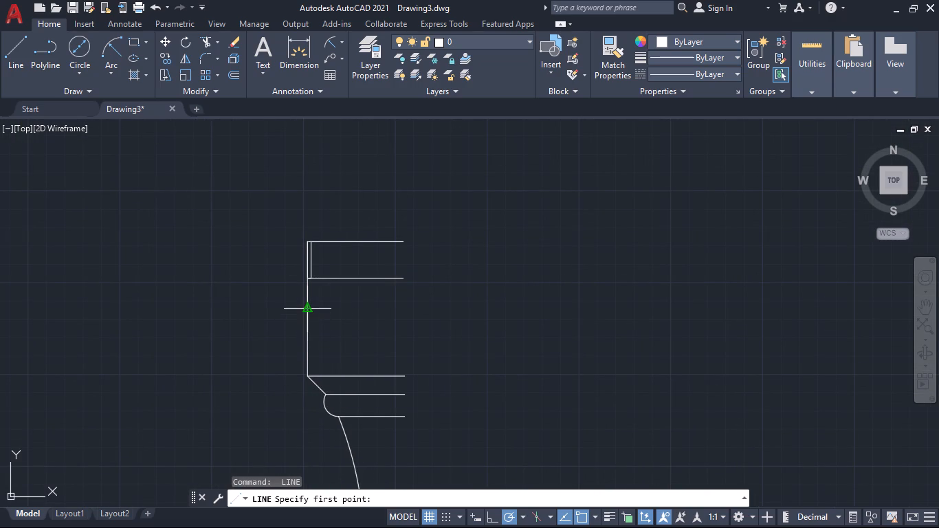
{"action": "left_click", "coordinate": [308, 280]}
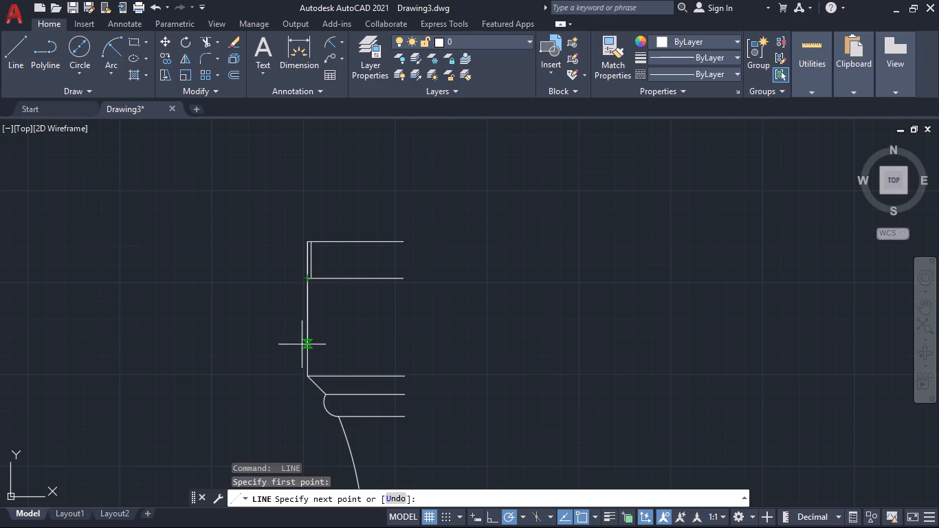
{"action": "left_click", "coordinate": [308, 373]}
{"action": "key", "text": "space"}
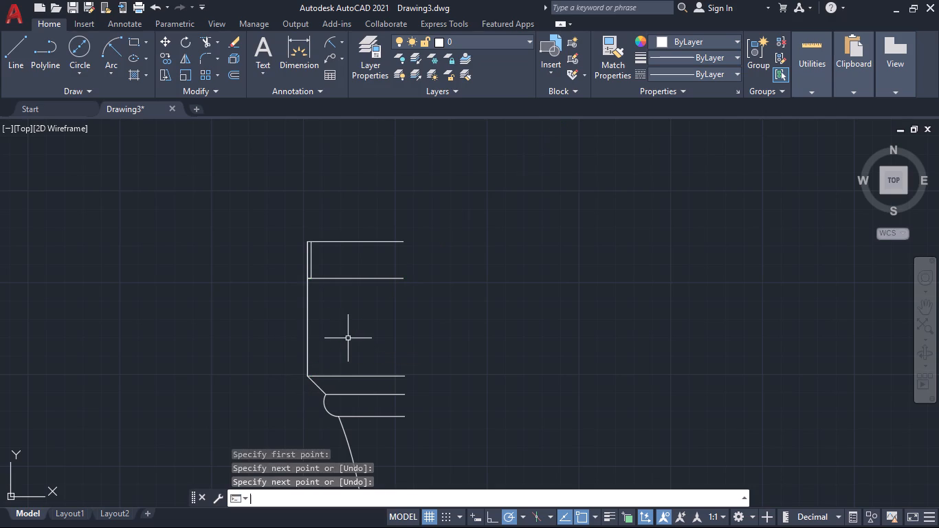
Draw a horizontal line inward from the midpoint of that vertical line, ending in line with the inner end of the horizontal line below.
{"action": "key", "text": "space"}
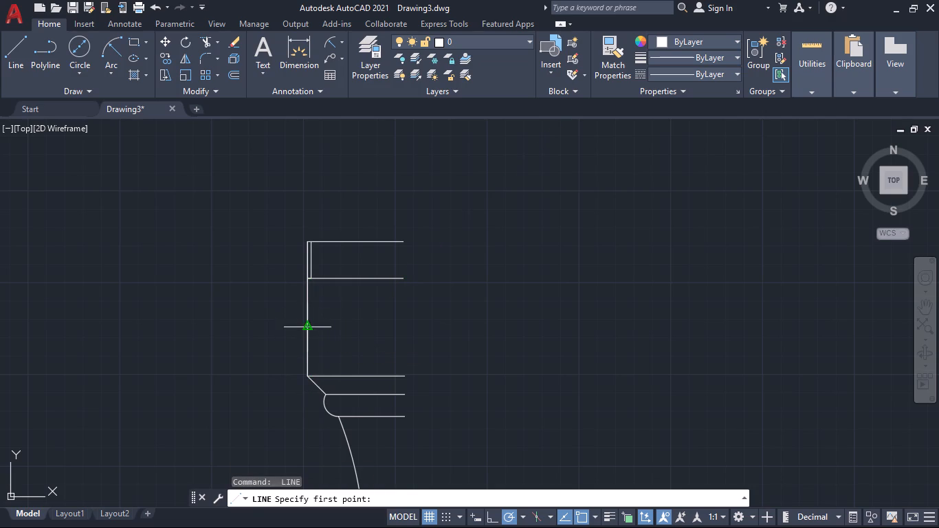
{"action": "left_click", "coordinate": [305, 329]}
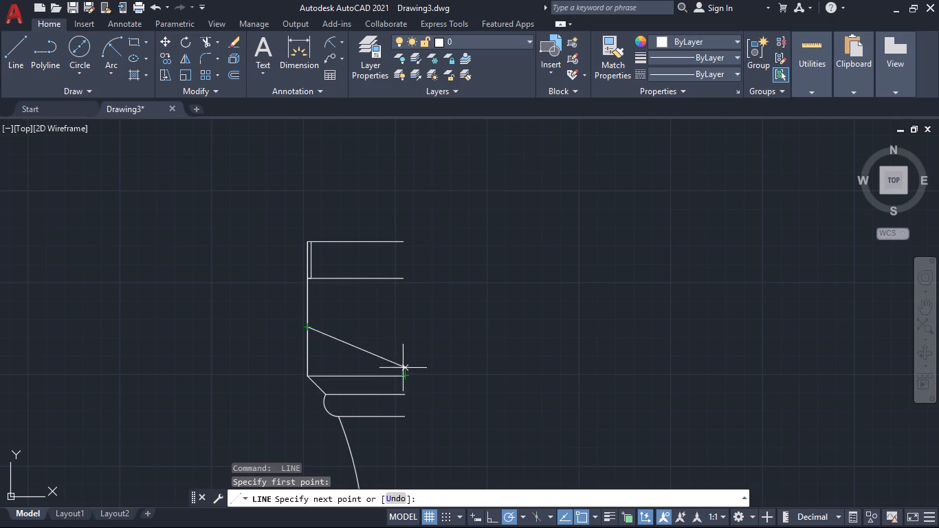
{"action": "left_click", "coordinate": [406, 327]}
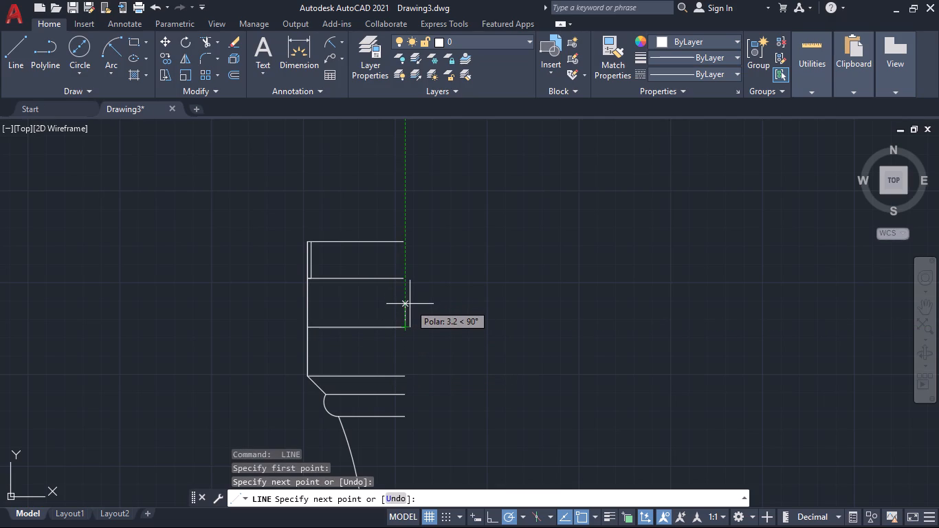
{"action": "key", "text": "space"}
{"action": "key", "text": "space"}
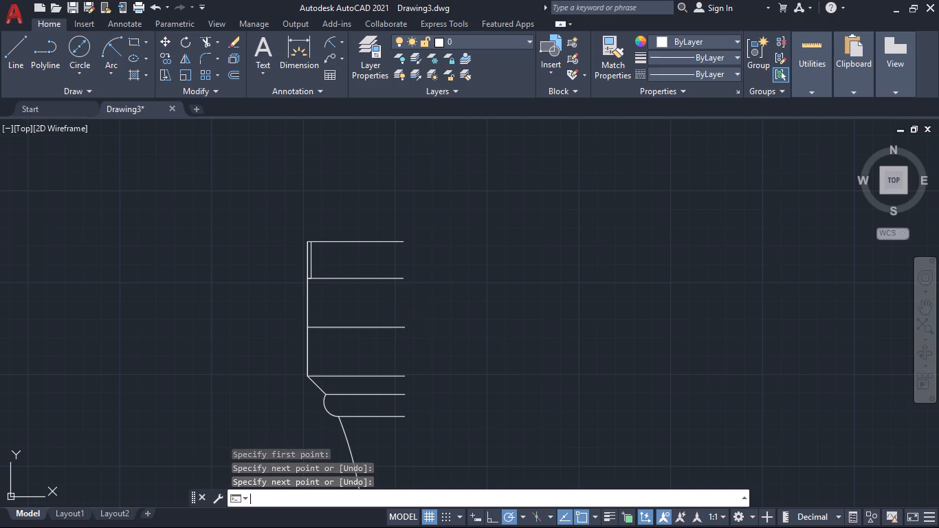
From the inset vertical line's lower end, draw 3 mm down, horizontally inward above the mid-height line's inner end, and down to that end.
{"action": "scroll", "coordinate": [343, 290], "scroll_direction": "up", "scroll_amount": 2}
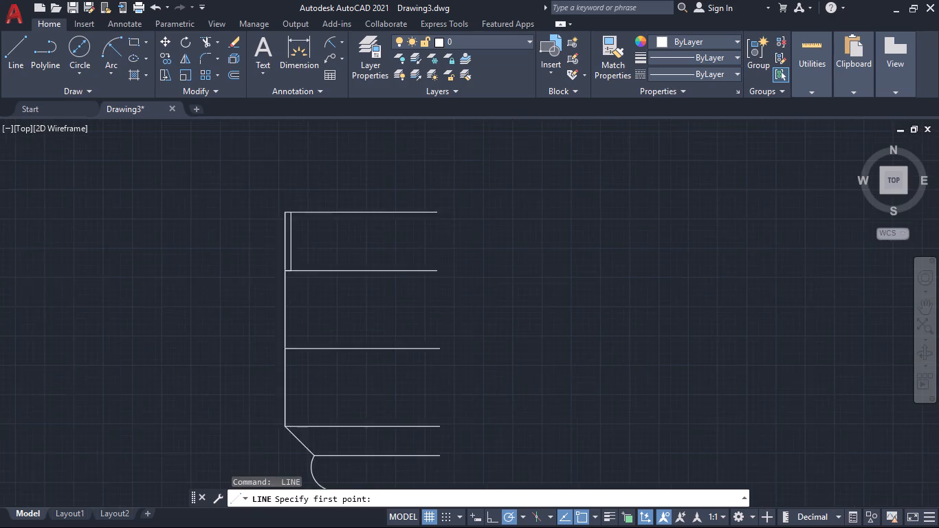
{"action": "left_click", "coordinate": [262, 258]}
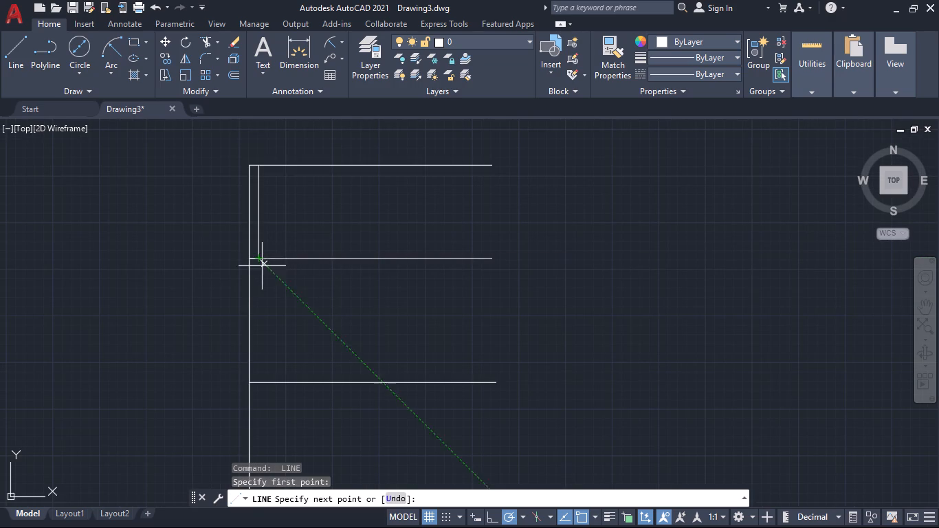
{"action": "key", "text": "3"}
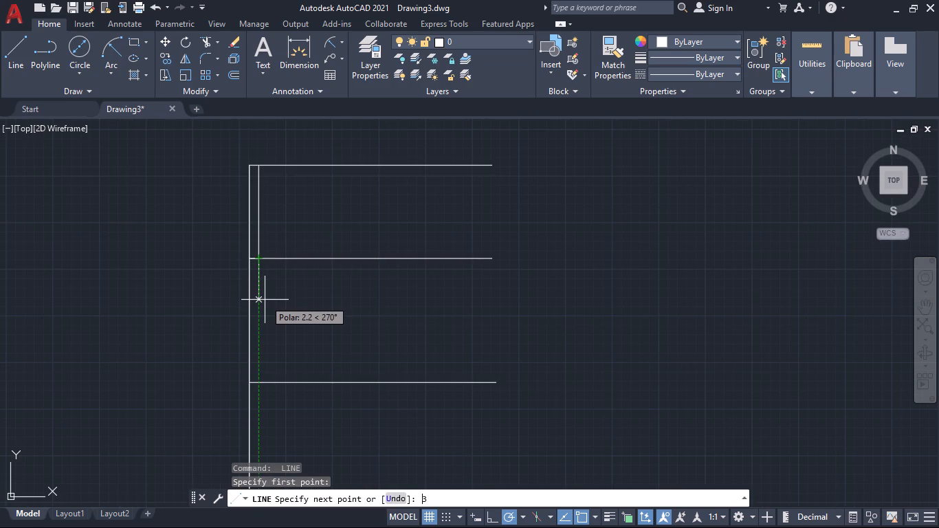
{"action": "key", "text": "Return"}
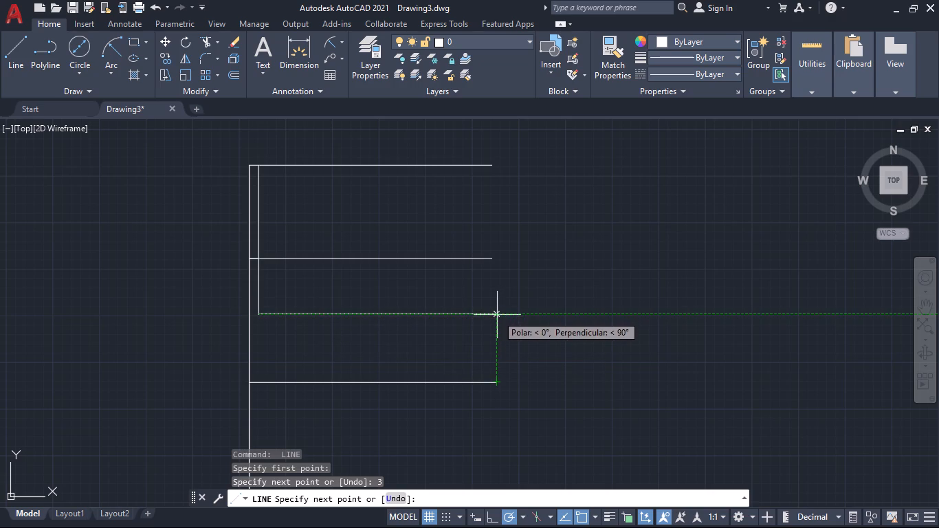
{"action": "left_click", "coordinate": [497, 315]}
{"action": "left_click", "coordinate": [498, 382]}
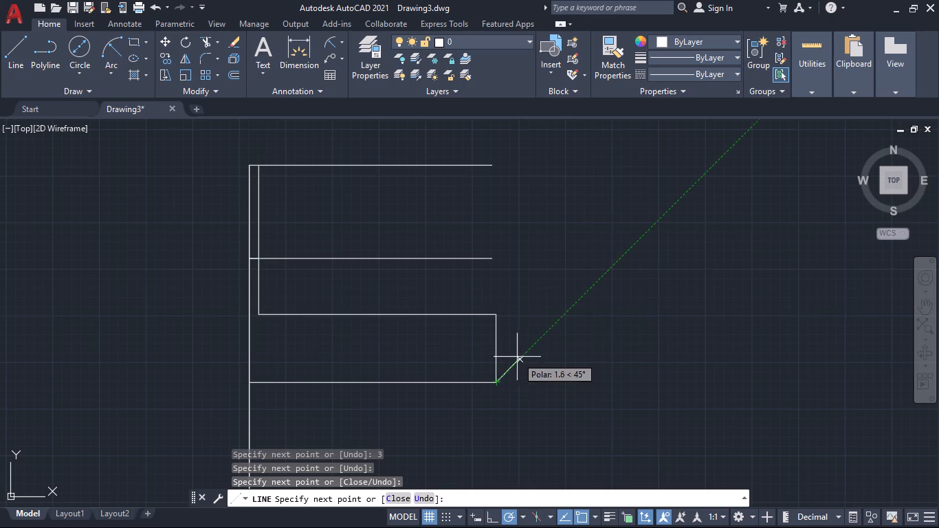
{"action": "key", "text": "space"}
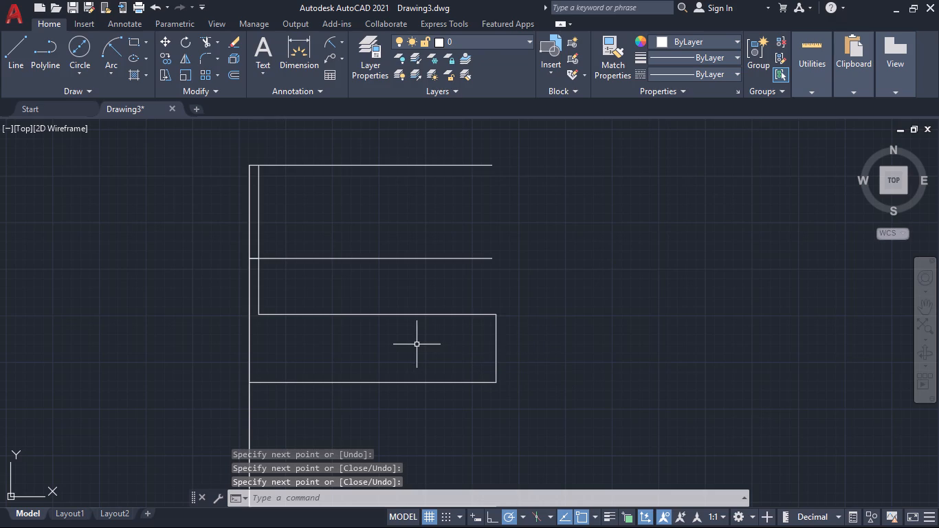
Draw a line 4 mm inward from the rim's lower outer corner, continuing vertically down to the new horizontal line.
{"action": "middle_click_drag", "start_coordinate": [416, 343], "coordinate": [455, 370]}
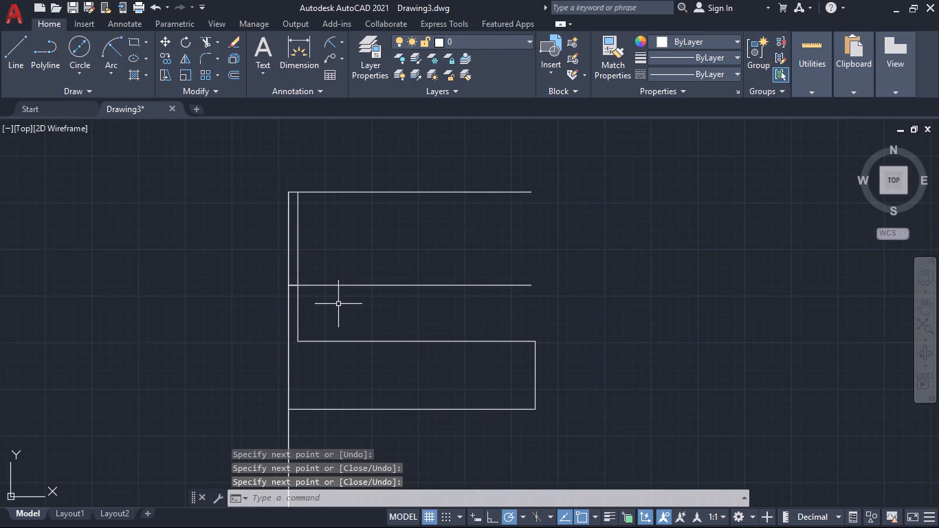
{"action": "key", "text": "space"}
{"action": "scroll", "coordinate": [292, 299], "scroll_direction": "up", "scroll_amount": 1}
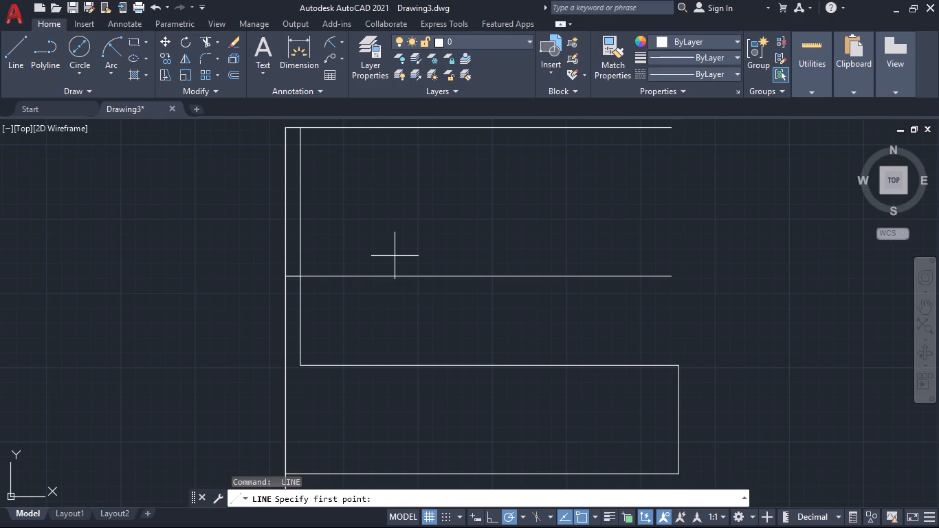
{"action": "middle_click_drag", "start_coordinate": [393, 250], "coordinate": [417, 290]}
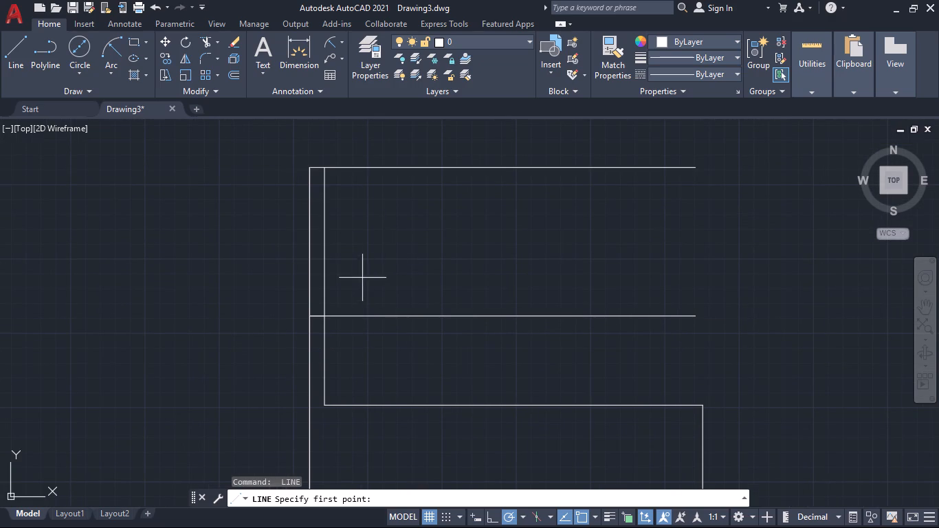
{"action": "middle_click_drag", "start_coordinate": [354, 273], "coordinate": [289, 271]}
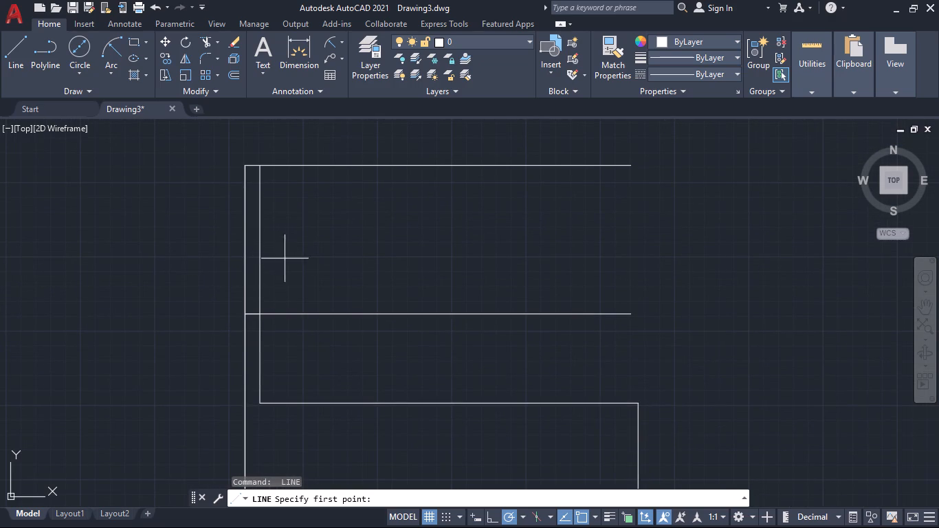
{"action": "middle_click_drag", "start_coordinate": [314, 262], "coordinate": [297, 277]}
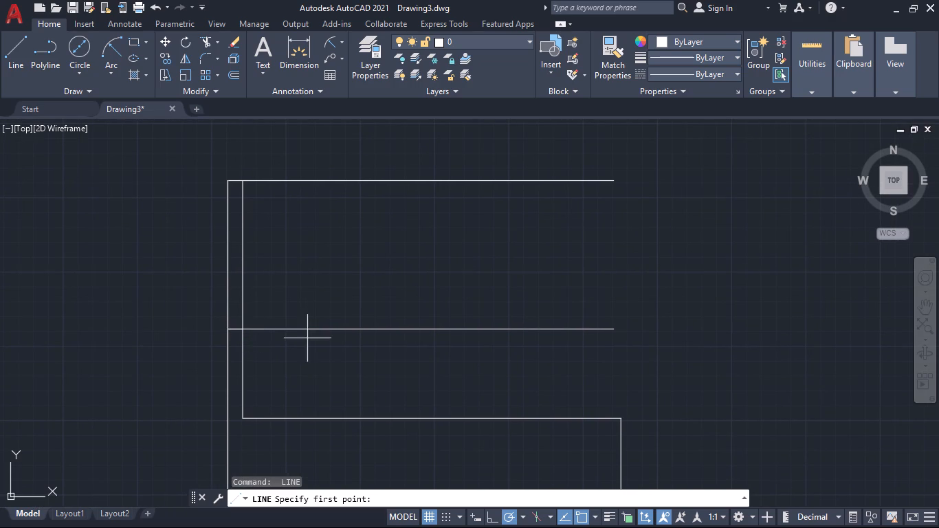
{"action": "left_click", "coordinate": [227, 326]}
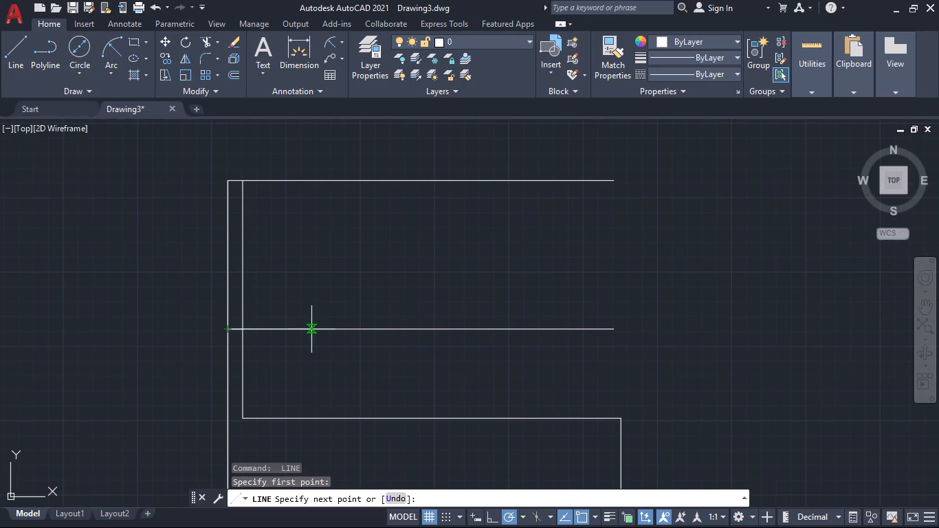
{"action": "key", "text": "4"}
{"action": "key", "text": "Return"}
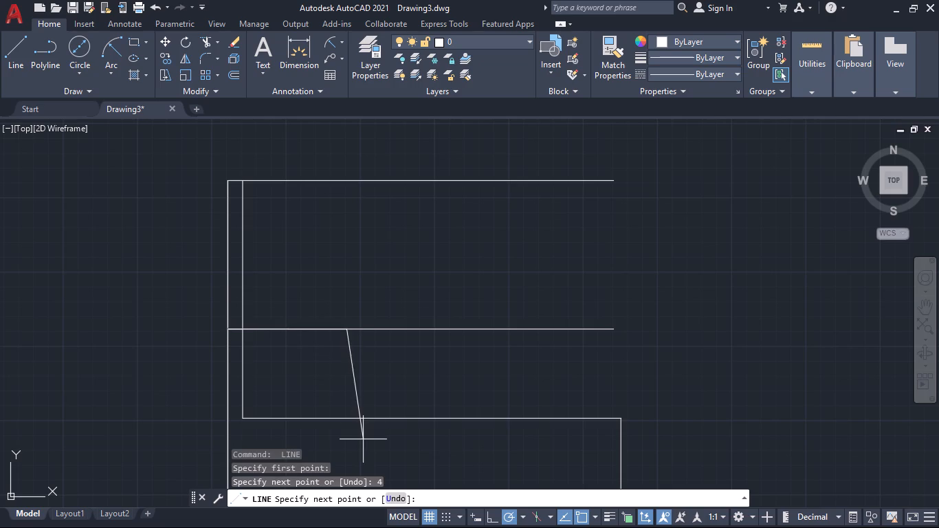
{"action": "left_click", "coordinate": [347, 421]}
{"action": "key", "text": "space"}
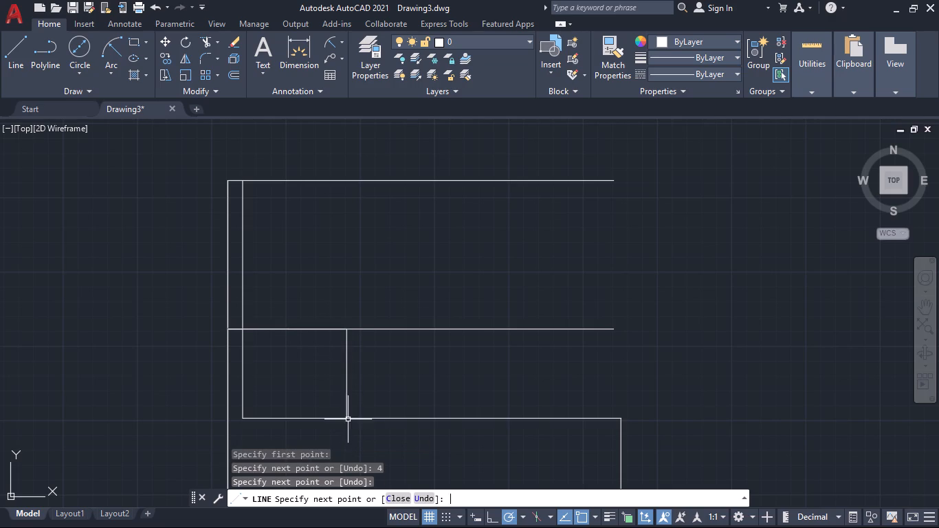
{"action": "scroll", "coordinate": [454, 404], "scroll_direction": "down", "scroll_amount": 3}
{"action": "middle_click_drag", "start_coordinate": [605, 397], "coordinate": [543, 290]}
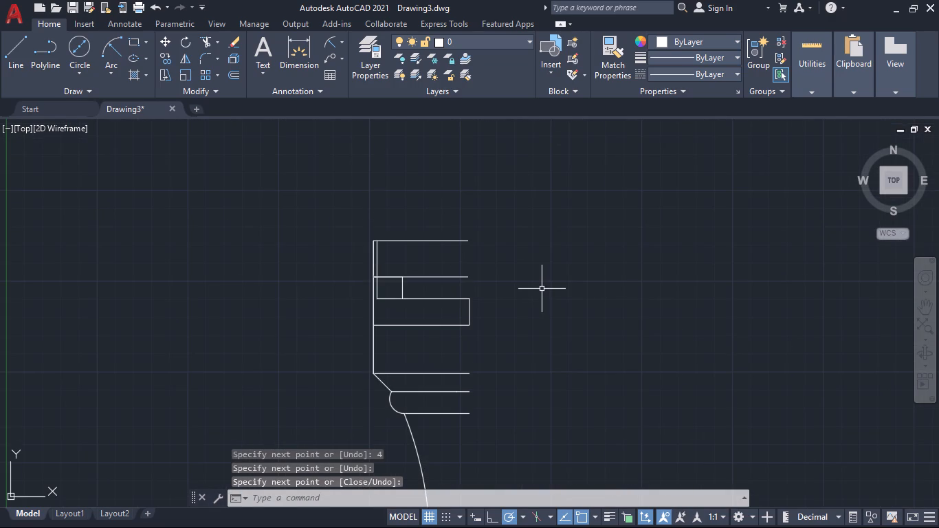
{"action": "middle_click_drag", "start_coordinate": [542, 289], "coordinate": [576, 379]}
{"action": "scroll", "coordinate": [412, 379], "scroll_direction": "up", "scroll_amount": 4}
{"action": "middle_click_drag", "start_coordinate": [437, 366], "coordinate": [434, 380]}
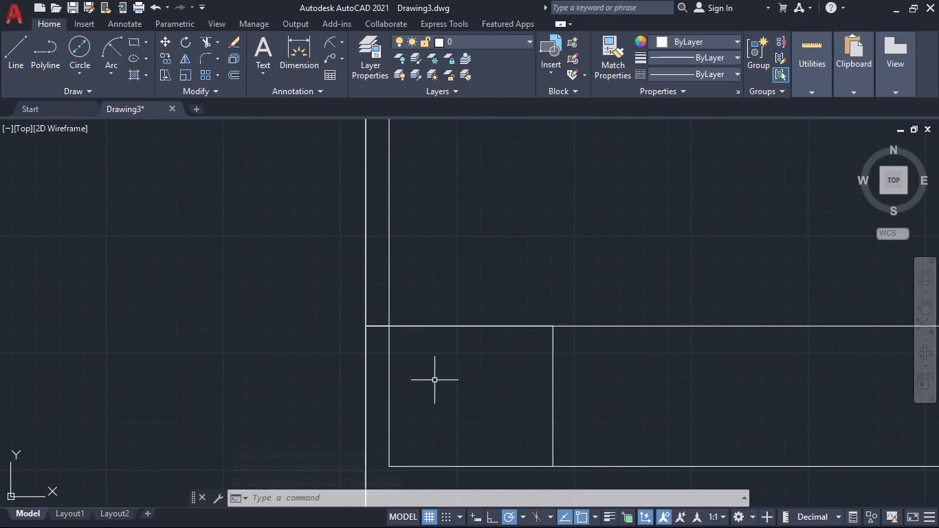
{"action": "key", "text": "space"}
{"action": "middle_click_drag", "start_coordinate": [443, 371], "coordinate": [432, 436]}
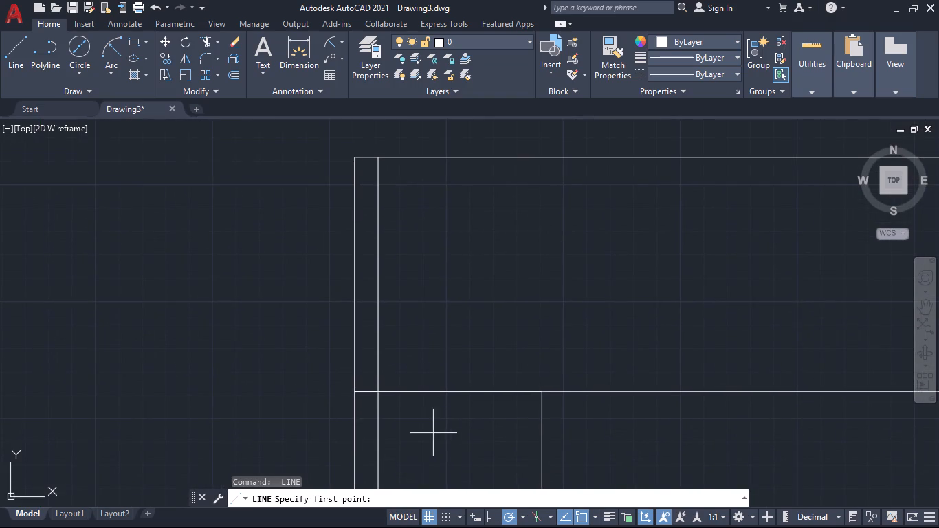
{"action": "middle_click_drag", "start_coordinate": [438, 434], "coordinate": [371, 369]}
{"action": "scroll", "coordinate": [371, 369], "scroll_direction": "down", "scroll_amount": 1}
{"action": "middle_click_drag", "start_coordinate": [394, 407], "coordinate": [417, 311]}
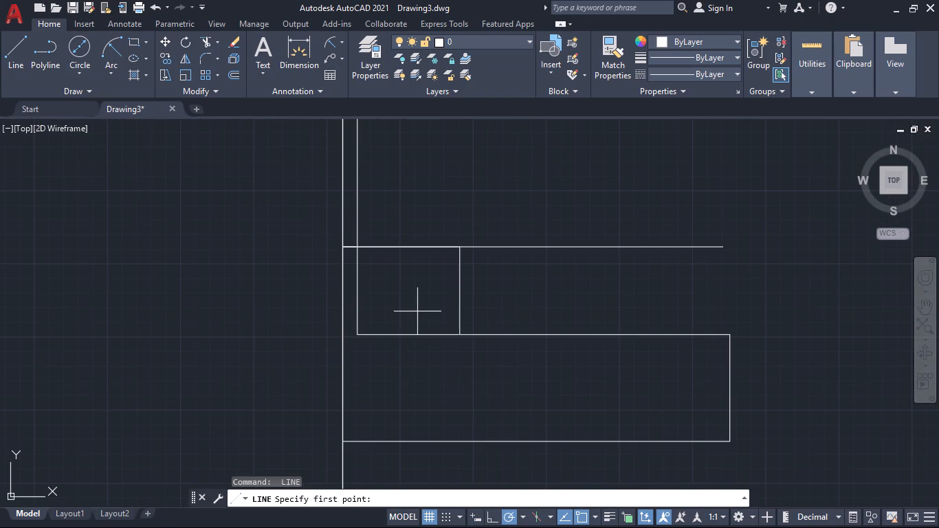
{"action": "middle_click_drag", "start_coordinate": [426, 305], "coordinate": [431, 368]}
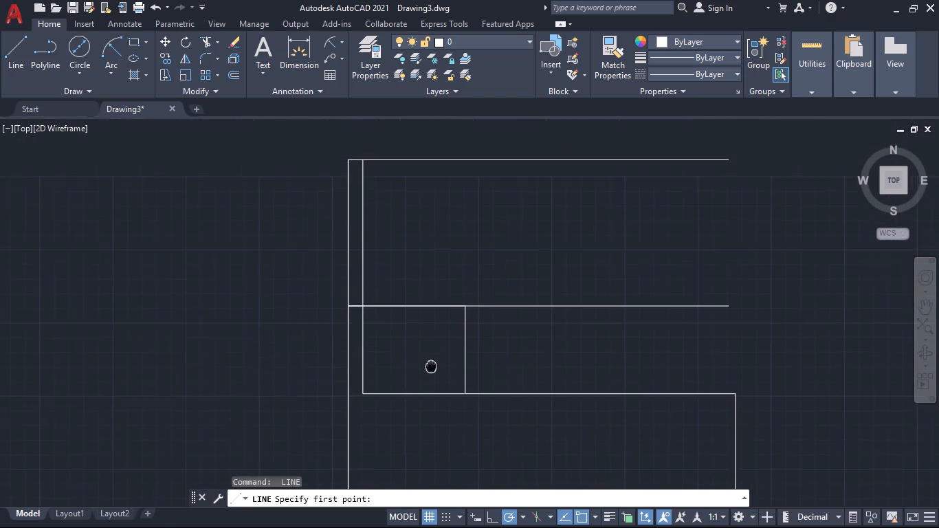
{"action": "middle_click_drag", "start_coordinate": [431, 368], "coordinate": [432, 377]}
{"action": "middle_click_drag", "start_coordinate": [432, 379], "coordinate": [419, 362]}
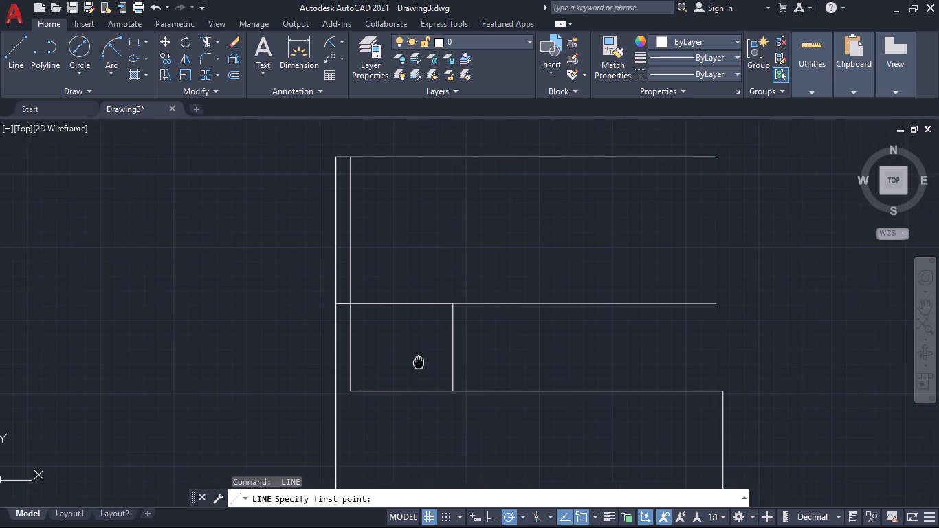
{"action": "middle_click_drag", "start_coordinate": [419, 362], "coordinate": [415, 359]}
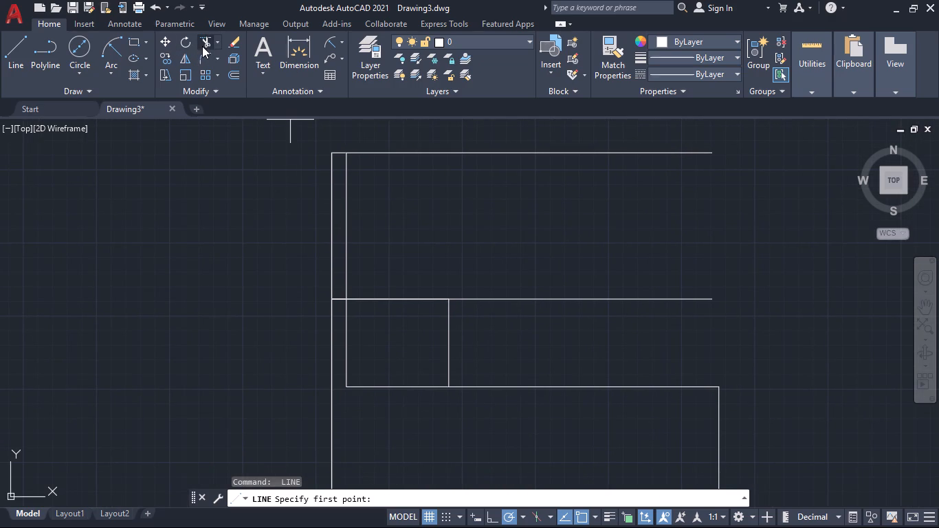
Trim the rim into a stepped contour, removing the outer 0.5 mm strip, the inset lines within the 4 mm step, and the rim line beyond it.
{"action": "left_click", "coordinate": [202, 43]}
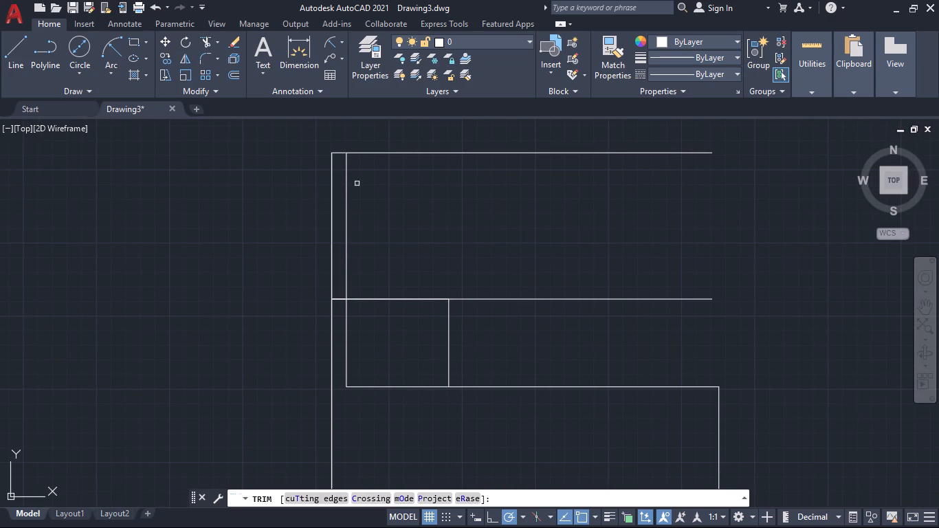
{"action": "left_click", "coordinate": [339, 137]}
{"action": "left_click", "coordinate": [331, 184]}
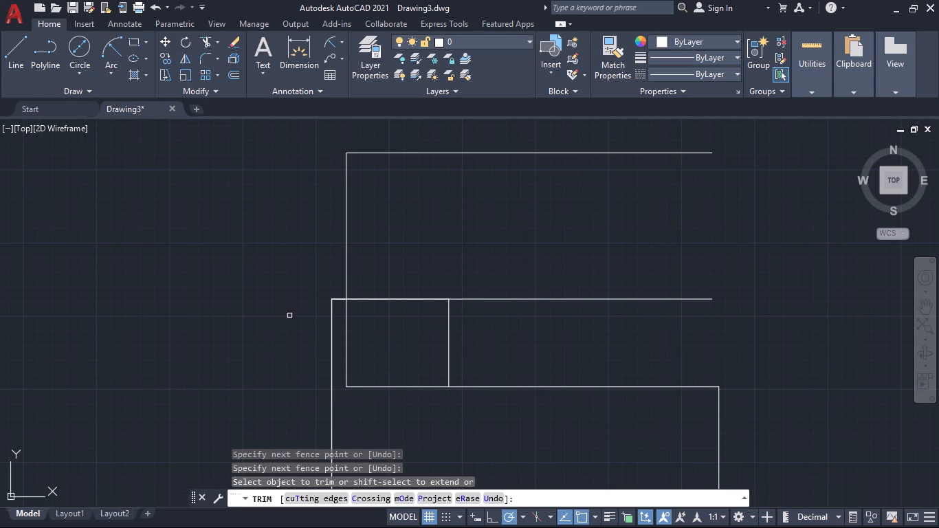
{"action": "middle_click_drag", "start_coordinate": [288, 316], "coordinate": [244, 245]}
{"action": "left_click", "coordinate": [297, 266]}
{"action": "left_click", "coordinate": [386, 360]}
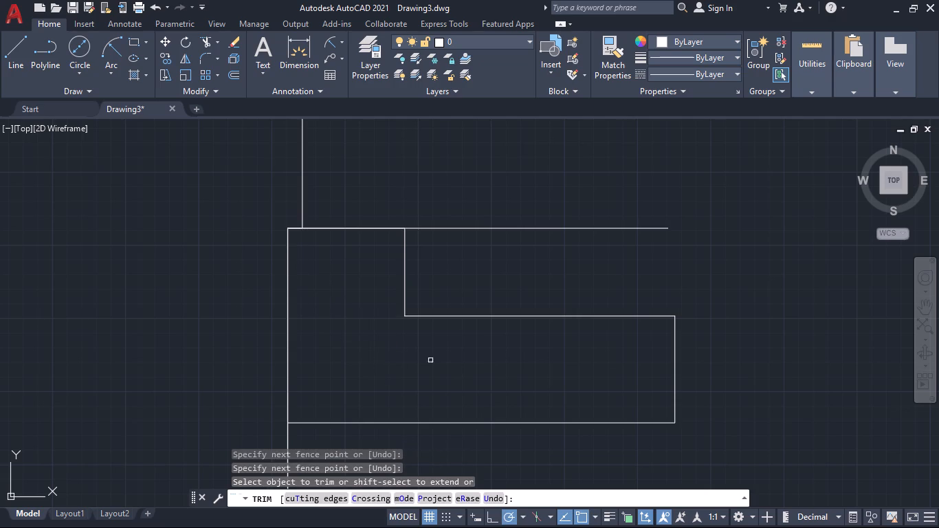
{"action": "left_click", "coordinate": [515, 259]}
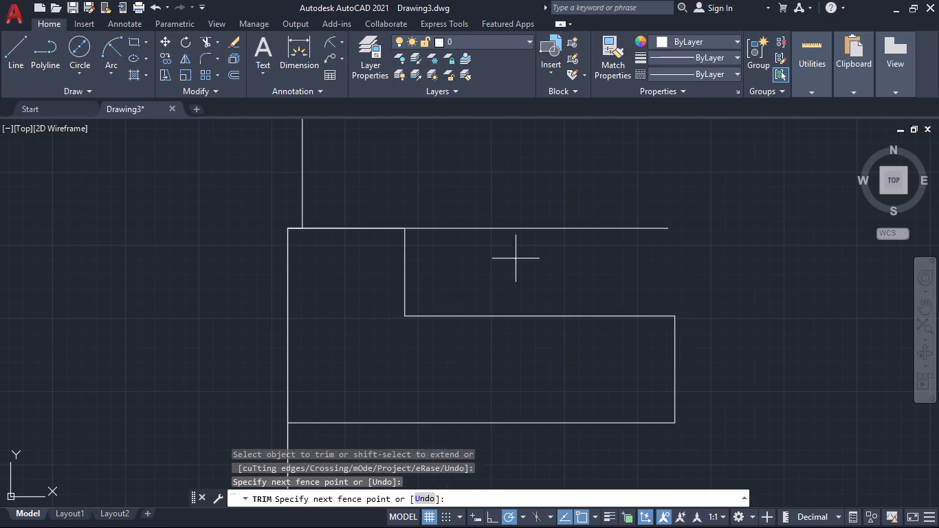
{"action": "left_click", "coordinate": [501, 206]}
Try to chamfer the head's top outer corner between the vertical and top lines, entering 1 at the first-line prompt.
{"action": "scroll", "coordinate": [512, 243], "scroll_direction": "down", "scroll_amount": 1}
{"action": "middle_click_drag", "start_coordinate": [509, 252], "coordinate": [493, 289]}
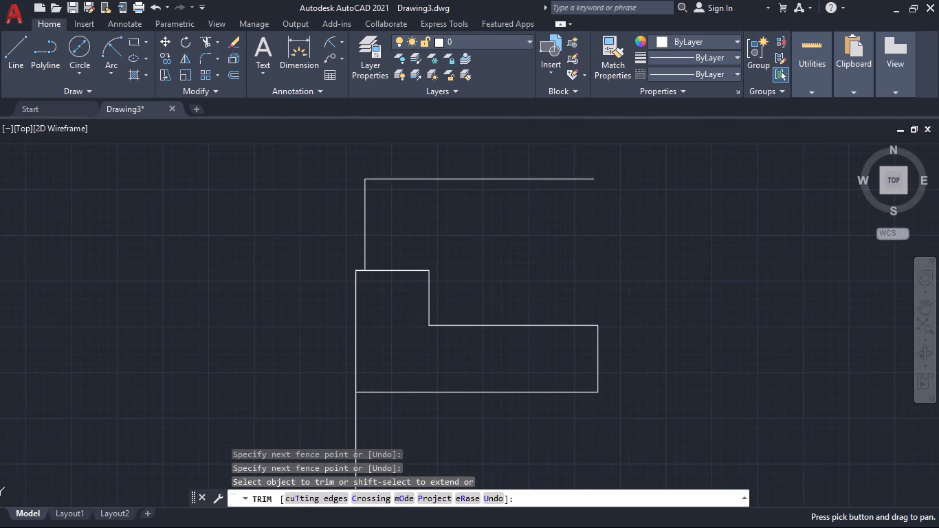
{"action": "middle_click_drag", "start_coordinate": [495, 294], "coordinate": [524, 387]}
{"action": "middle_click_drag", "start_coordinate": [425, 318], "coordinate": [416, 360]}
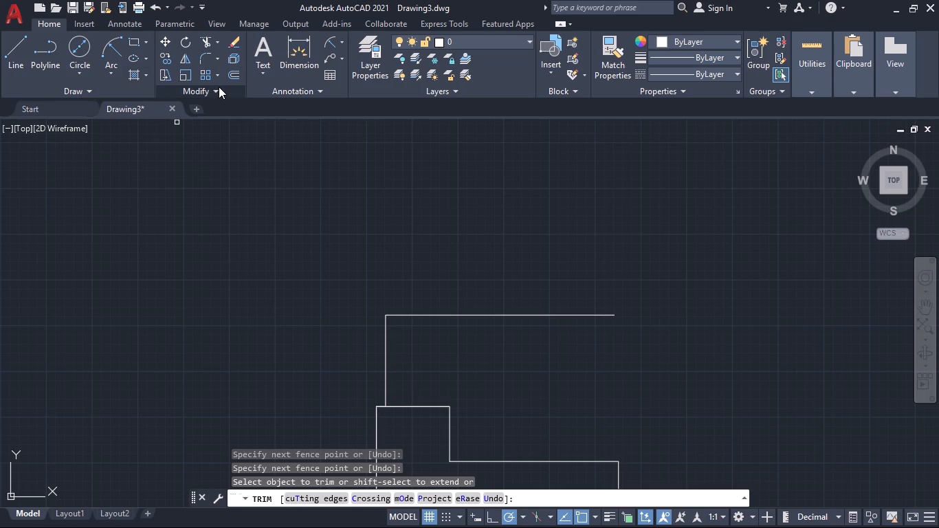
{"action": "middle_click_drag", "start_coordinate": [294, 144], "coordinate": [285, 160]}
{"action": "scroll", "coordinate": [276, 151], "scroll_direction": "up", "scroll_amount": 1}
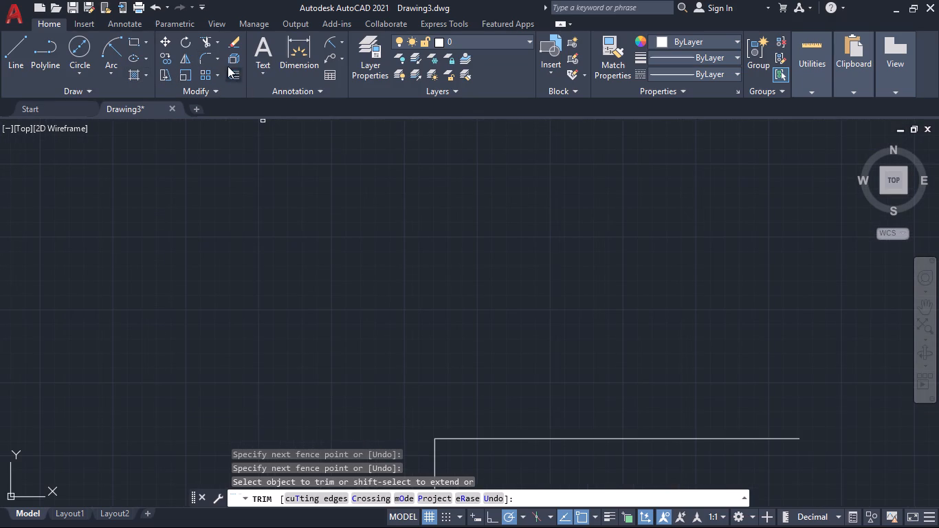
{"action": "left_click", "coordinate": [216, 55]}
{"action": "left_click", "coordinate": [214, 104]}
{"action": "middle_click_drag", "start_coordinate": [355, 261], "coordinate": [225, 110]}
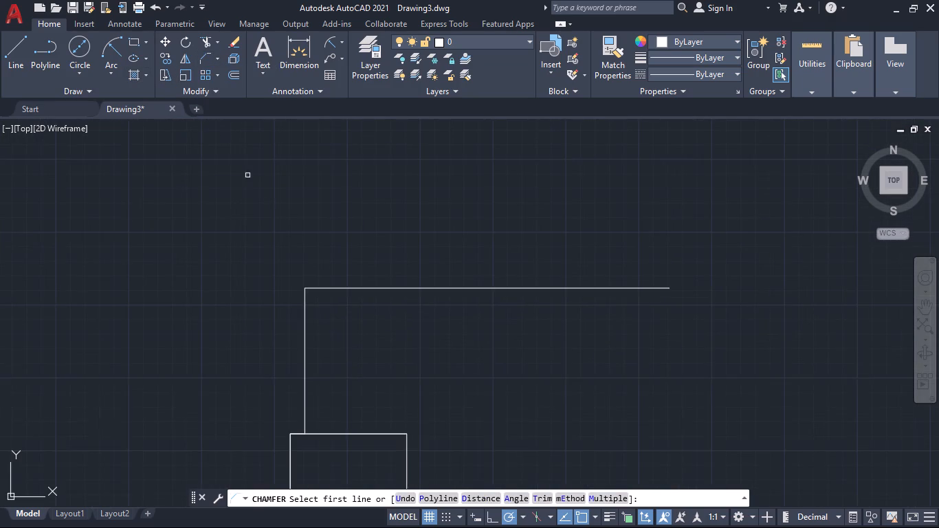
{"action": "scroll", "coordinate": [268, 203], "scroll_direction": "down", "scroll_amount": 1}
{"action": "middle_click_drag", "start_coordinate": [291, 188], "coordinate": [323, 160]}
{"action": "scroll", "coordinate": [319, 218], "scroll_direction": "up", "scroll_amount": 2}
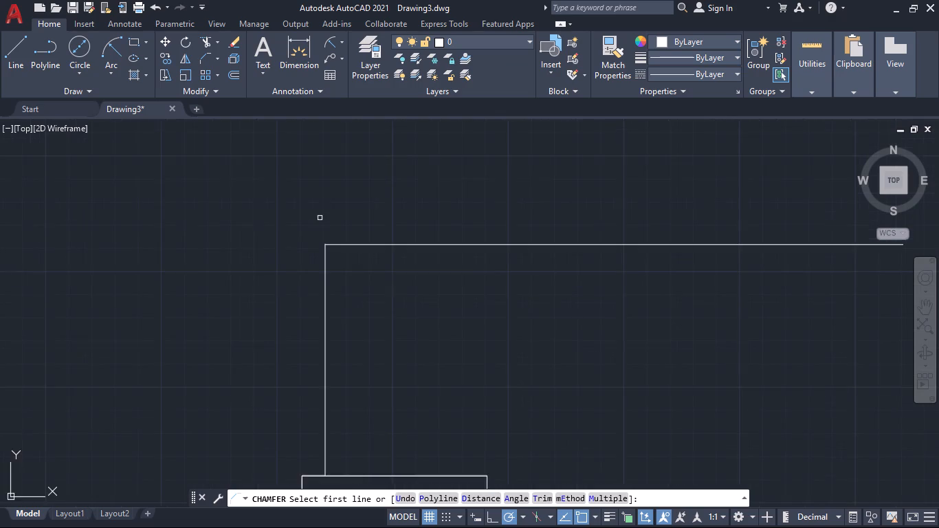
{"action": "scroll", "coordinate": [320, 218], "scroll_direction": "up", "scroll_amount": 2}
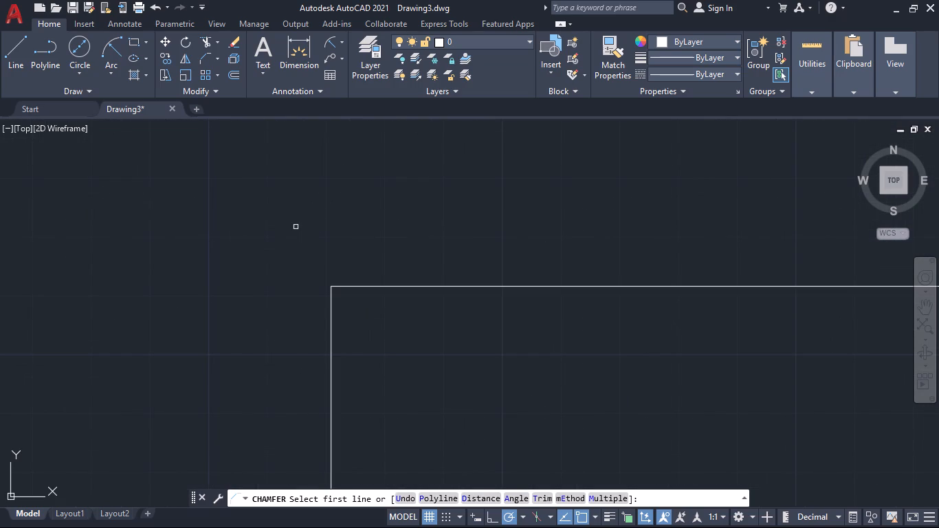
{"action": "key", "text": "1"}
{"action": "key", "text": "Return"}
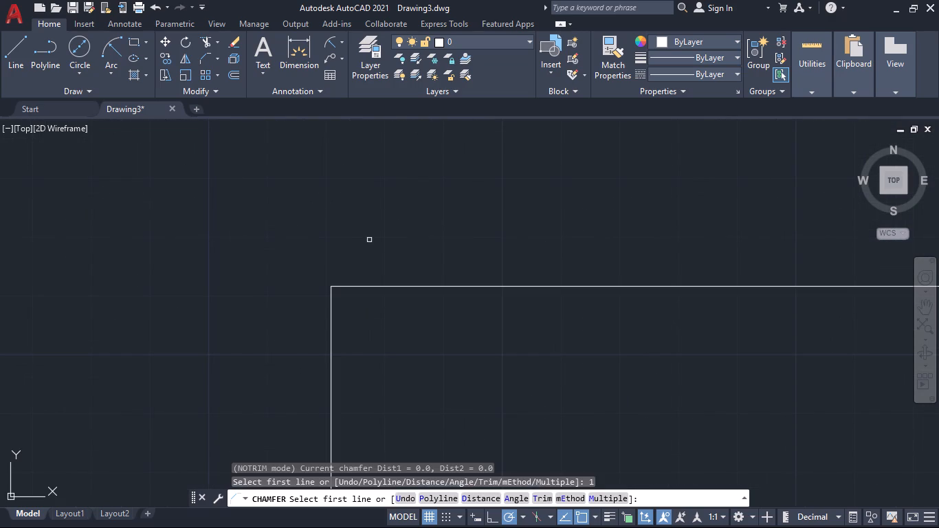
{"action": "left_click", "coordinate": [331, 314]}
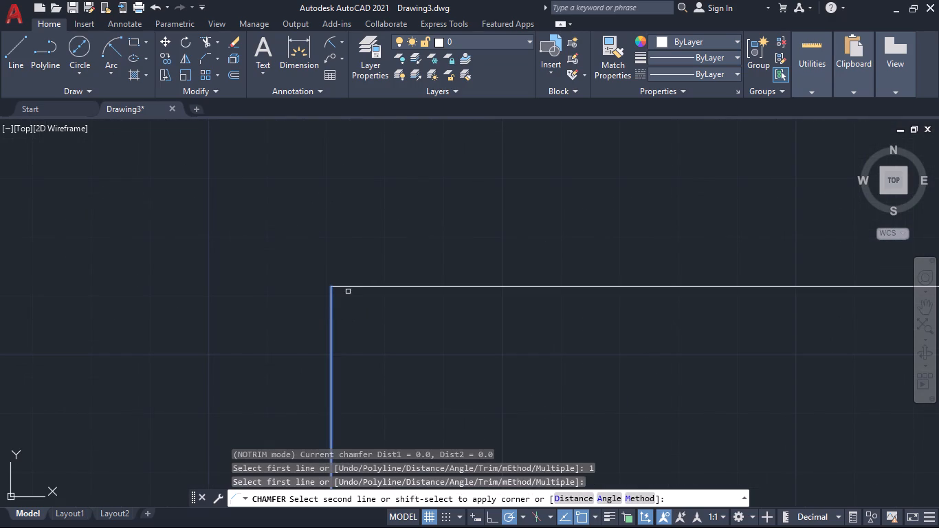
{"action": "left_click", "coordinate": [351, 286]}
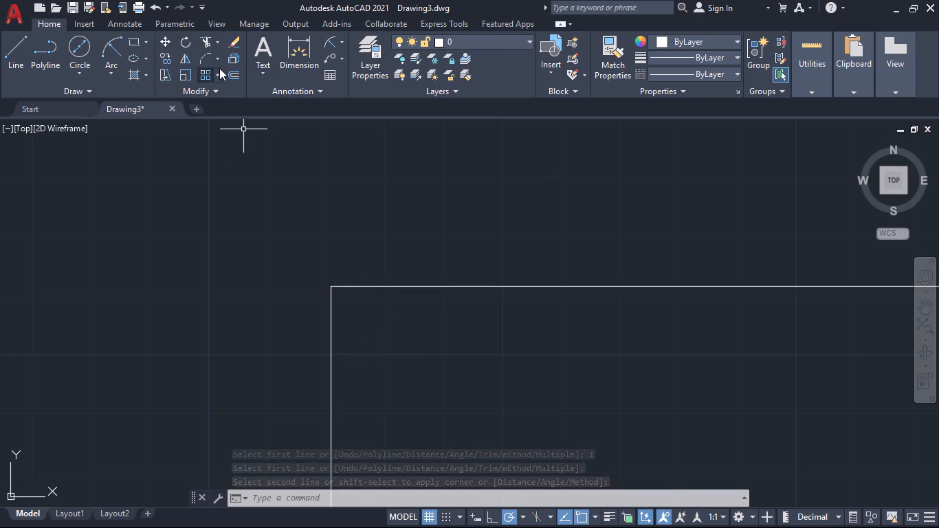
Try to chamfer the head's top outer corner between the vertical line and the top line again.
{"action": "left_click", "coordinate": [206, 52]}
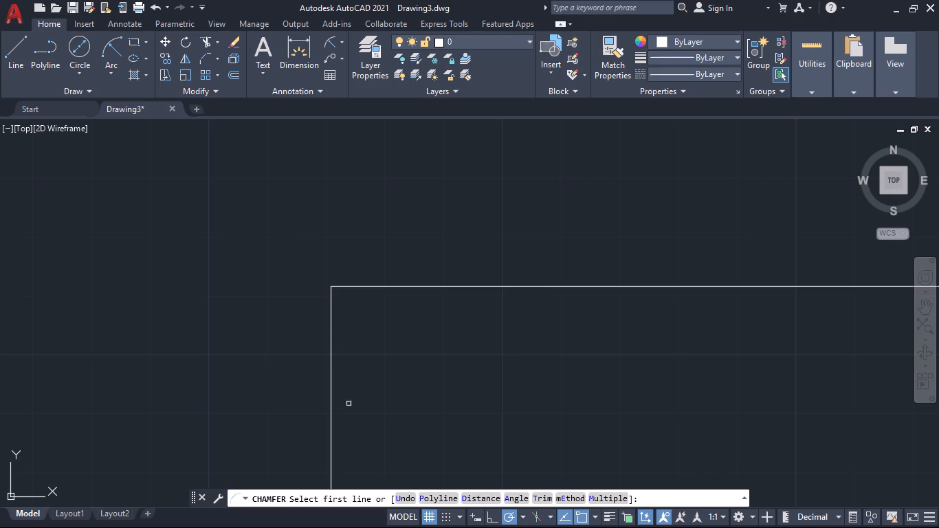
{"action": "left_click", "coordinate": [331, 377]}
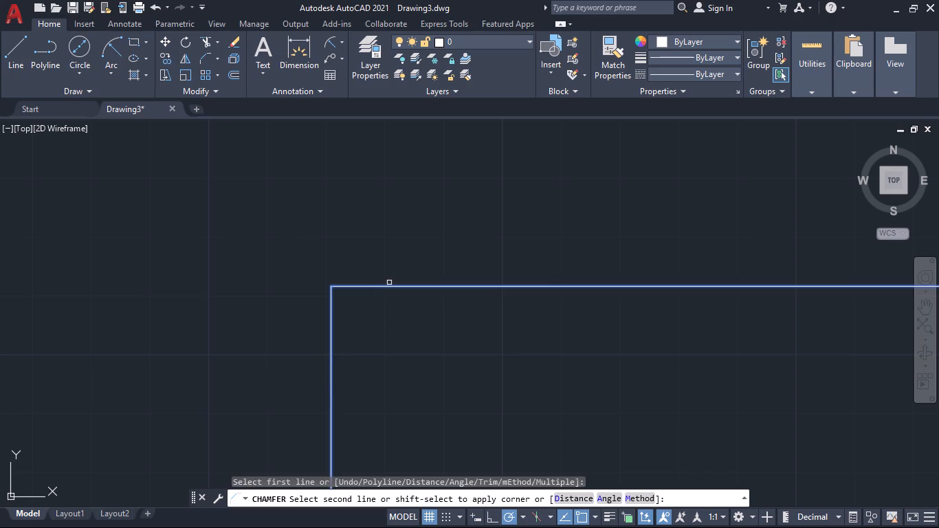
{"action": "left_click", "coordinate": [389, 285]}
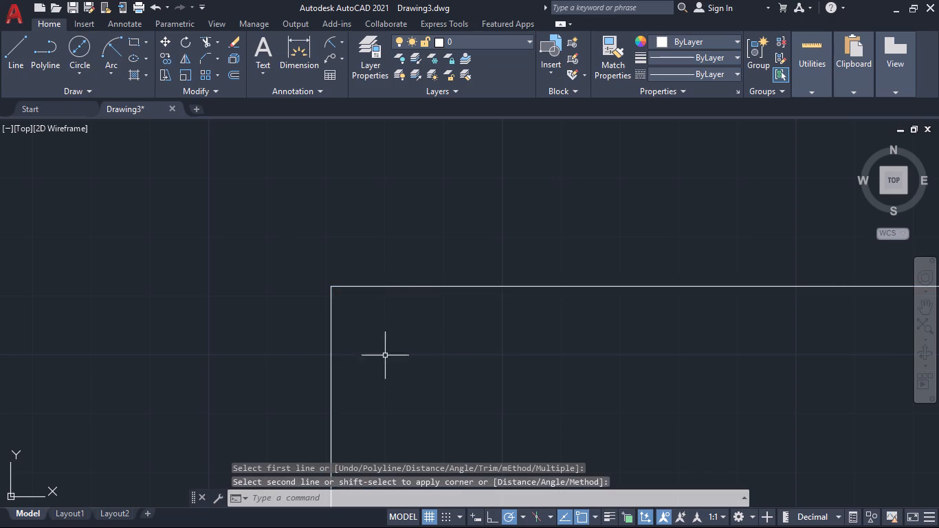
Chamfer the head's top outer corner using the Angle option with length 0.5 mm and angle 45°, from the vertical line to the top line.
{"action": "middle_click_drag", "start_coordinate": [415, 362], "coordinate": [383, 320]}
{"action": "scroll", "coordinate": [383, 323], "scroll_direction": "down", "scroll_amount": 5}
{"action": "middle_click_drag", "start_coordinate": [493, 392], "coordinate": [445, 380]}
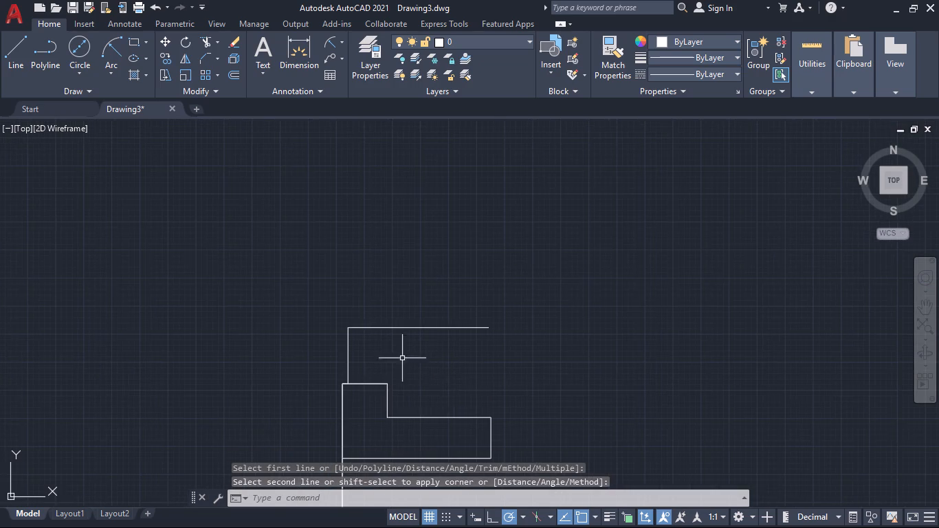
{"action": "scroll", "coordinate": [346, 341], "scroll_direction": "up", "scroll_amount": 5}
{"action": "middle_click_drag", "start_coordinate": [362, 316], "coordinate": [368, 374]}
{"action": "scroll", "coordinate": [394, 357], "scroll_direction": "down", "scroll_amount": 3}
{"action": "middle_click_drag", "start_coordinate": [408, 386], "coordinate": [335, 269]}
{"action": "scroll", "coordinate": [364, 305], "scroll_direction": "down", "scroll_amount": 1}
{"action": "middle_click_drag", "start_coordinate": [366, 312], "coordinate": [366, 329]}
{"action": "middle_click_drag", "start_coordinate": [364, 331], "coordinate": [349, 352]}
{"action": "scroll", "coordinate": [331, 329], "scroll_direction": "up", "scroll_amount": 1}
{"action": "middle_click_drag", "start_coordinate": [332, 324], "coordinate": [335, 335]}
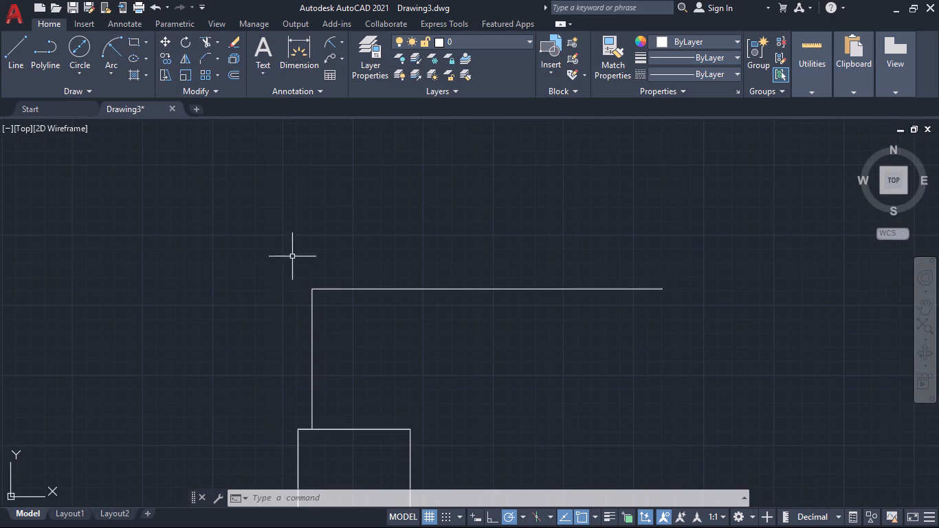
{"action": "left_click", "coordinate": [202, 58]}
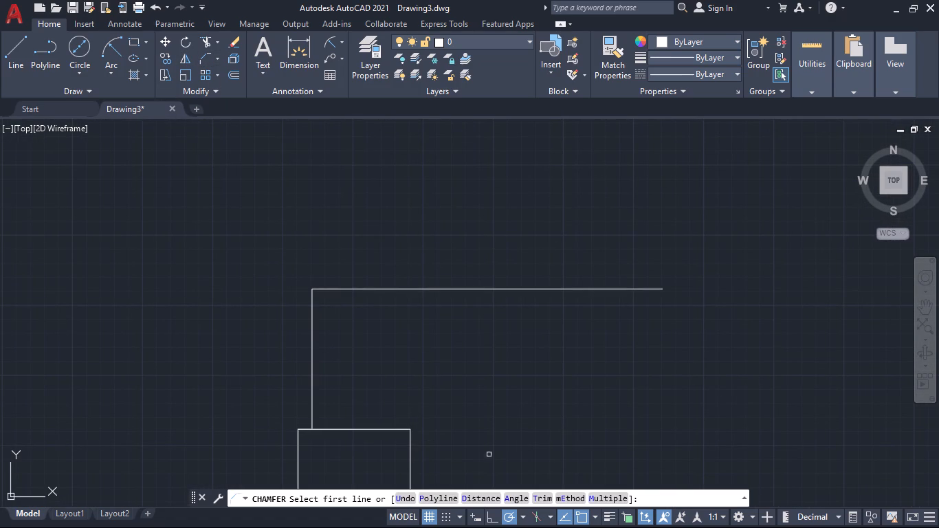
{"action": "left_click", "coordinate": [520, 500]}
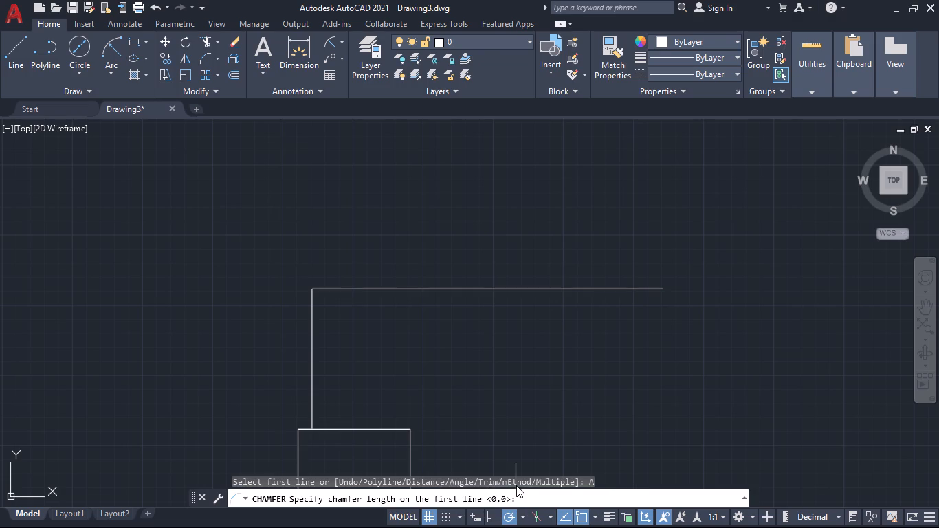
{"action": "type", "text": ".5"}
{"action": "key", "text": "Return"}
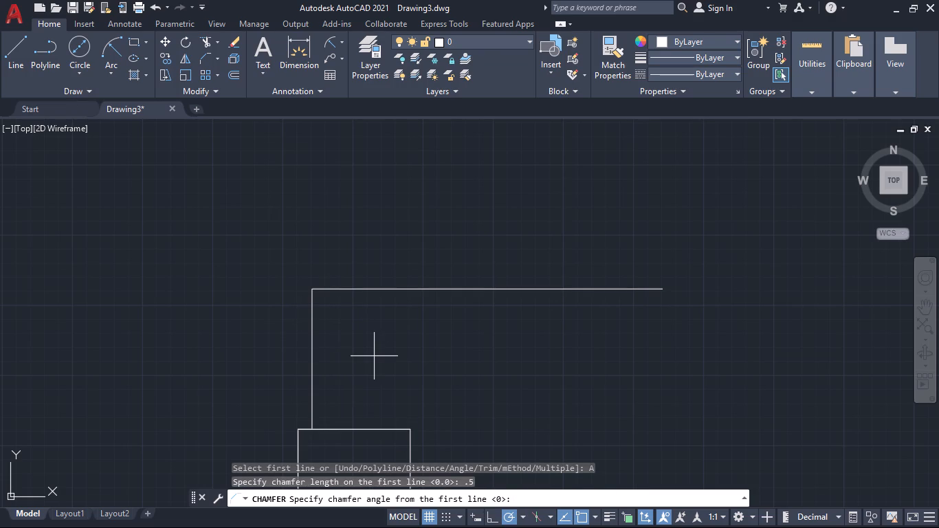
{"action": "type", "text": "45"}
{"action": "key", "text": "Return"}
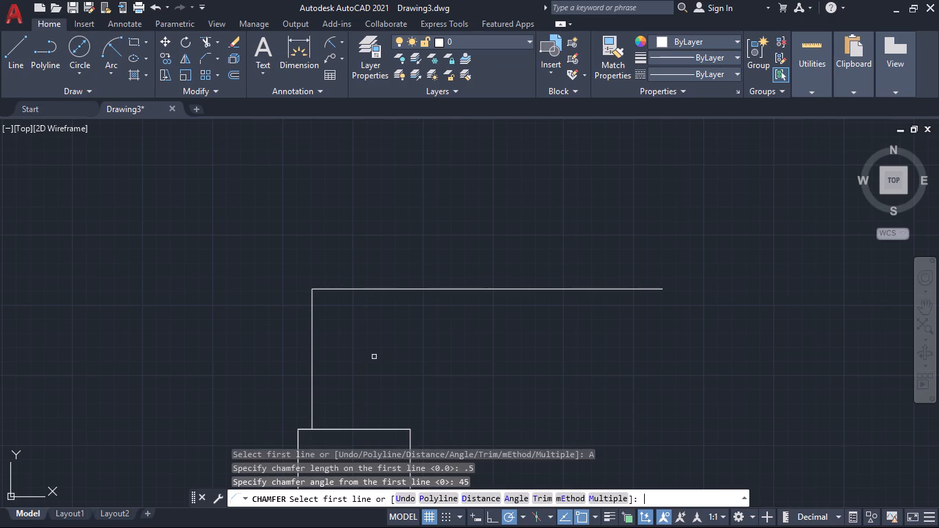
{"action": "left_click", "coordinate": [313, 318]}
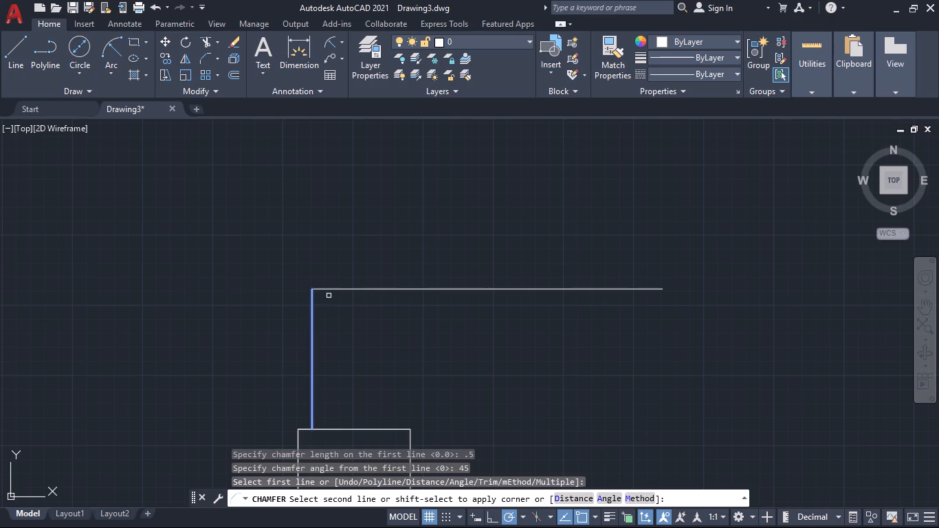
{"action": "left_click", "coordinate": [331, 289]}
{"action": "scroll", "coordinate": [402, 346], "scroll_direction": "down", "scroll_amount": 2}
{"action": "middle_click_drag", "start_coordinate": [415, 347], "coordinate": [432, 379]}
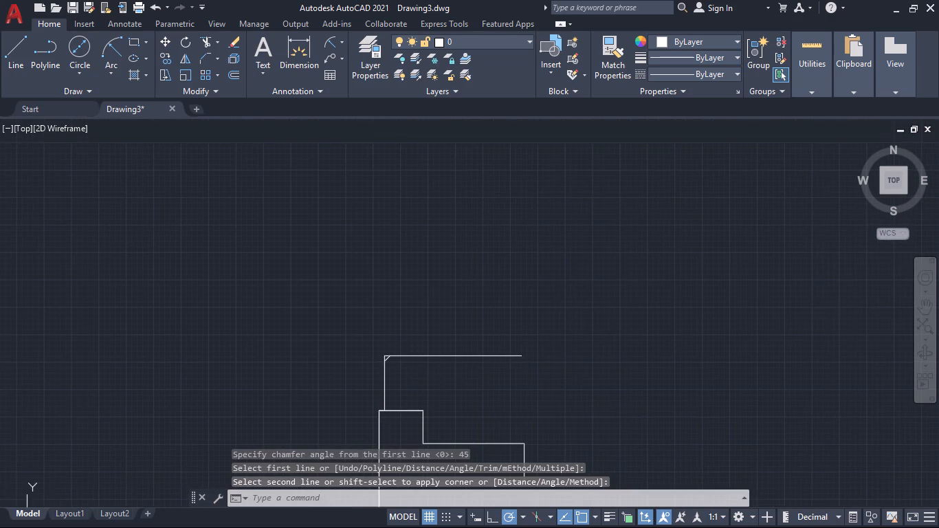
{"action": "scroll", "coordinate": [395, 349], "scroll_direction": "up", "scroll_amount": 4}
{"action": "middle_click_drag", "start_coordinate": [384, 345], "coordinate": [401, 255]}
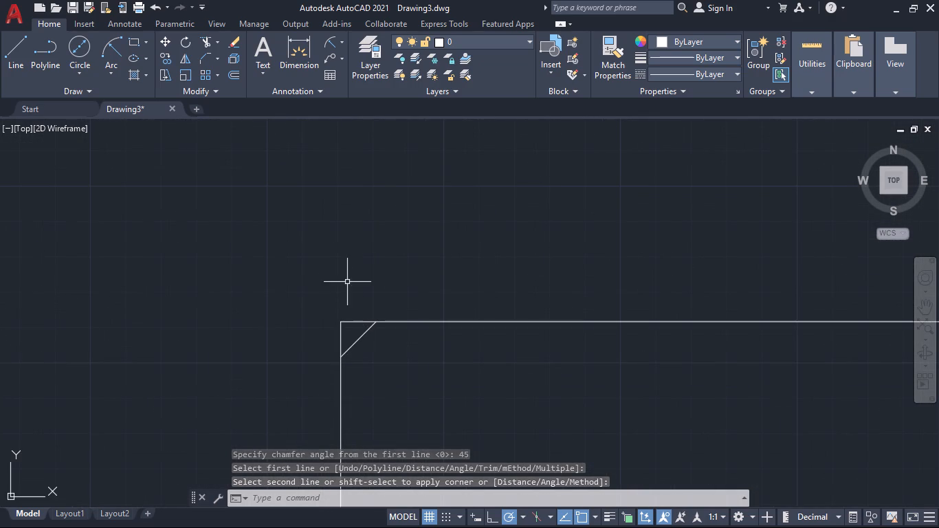
Chamfer the same corner using the Angle option with length 1 mm and angle 45°, from the vertical line to the top line.
{"action": "key", "text": "space"}
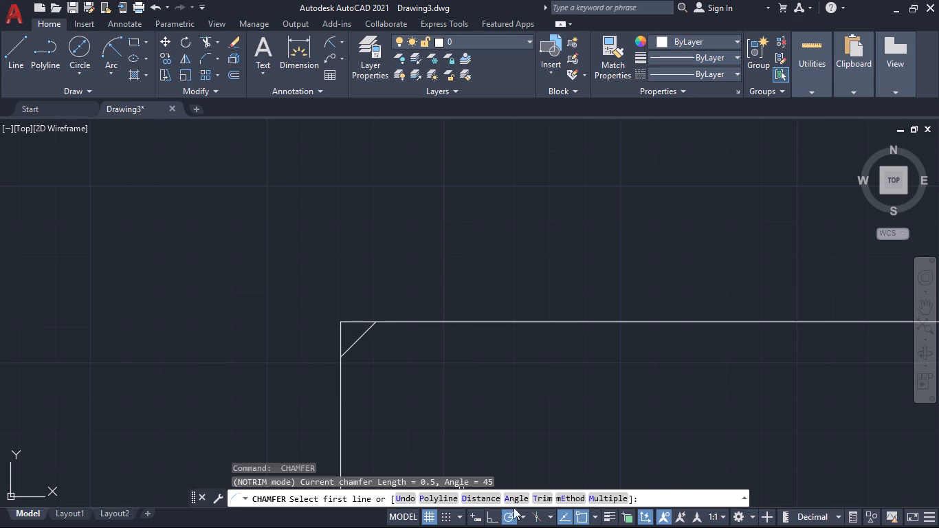
{"action": "left_click", "coordinate": [513, 499]}
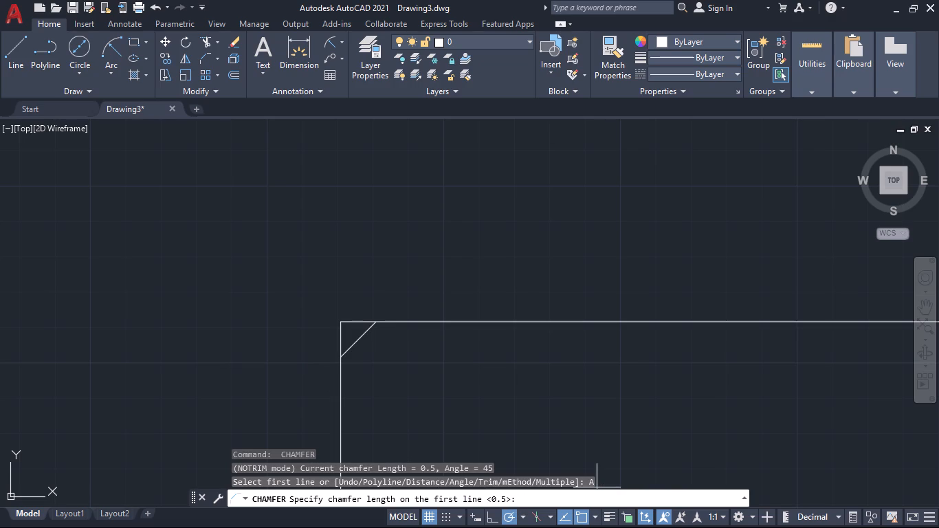
{"action": "key", "text": "1"}
{"action": "key", "text": "Return"}
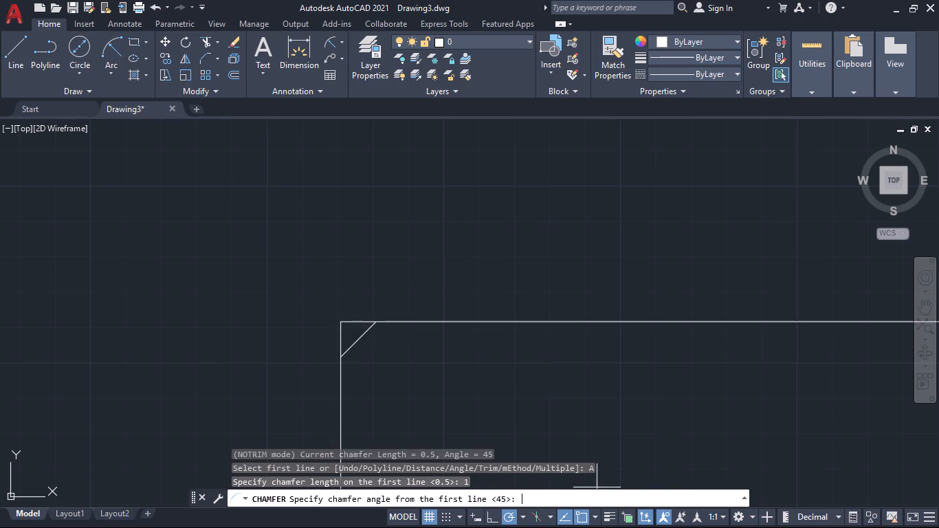
{"action": "type", "text": "45"}
{"action": "key", "text": "Return"}
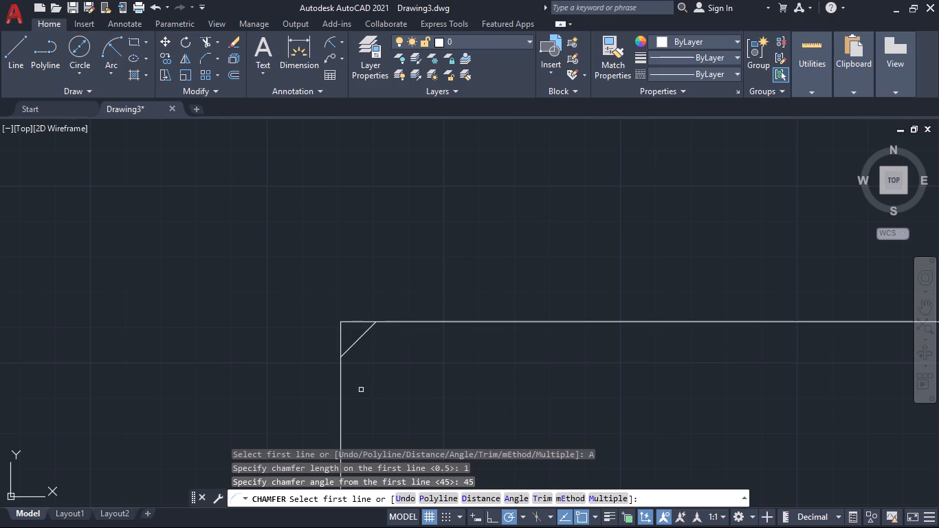
{"action": "left_click", "coordinate": [342, 399]}
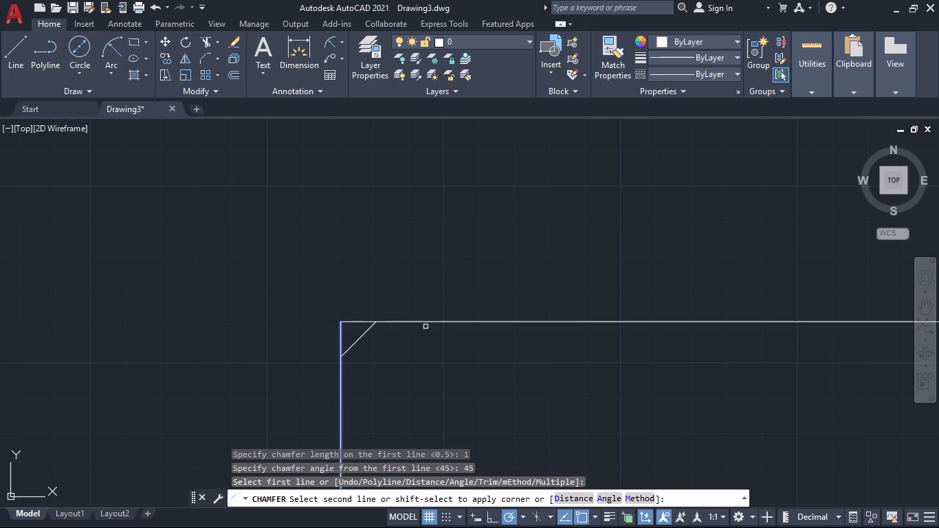
{"action": "left_click", "coordinate": [428, 320]}
{"action": "scroll", "coordinate": [603, 371], "scroll_direction": "down", "scroll_amount": 5}
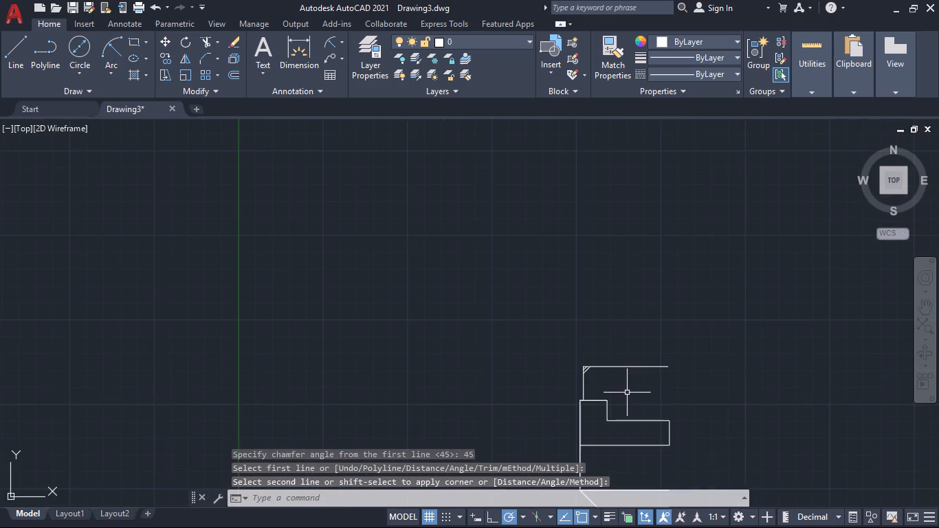
{"action": "middle_click_drag", "start_coordinate": [628, 391], "coordinate": [596, 377]}
{"action": "scroll", "coordinate": [555, 344], "scroll_direction": "up", "scroll_amount": 5}
{"action": "middle_click_drag", "start_coordinate": [557, 349], "coordinate": [518, 264]}
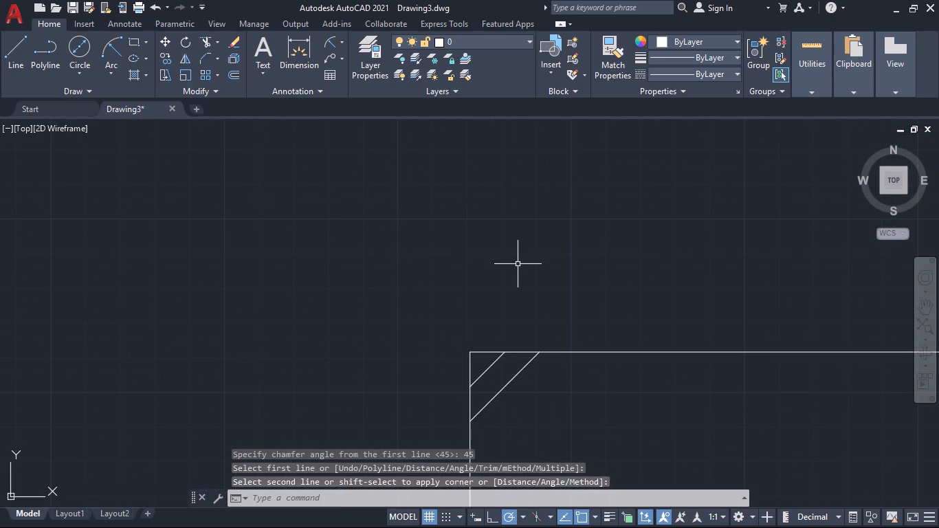
Trim the head's corner back to the 1 mm chamfer, removing the outer line ends and the 0.5 mm chamfer line.
{"action": "left_click", "coordinate": [202, 43]}
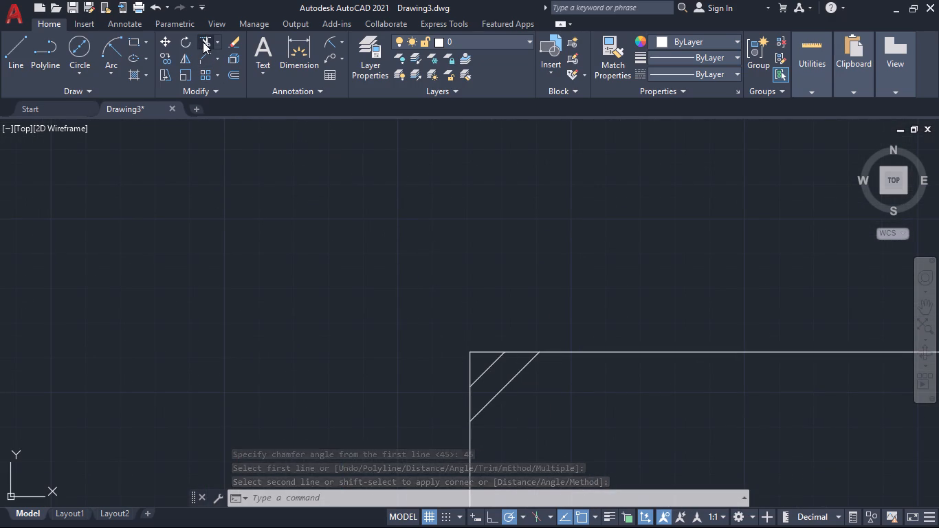
{"action": "left_click", "coordinate": [524, 317]}
{"action": "left_click", "coordinate": [458, 367]}
{"action": "scroll", "coordinate": [501, 342], "scroll_direction": "down", "scroll_amount": 2}
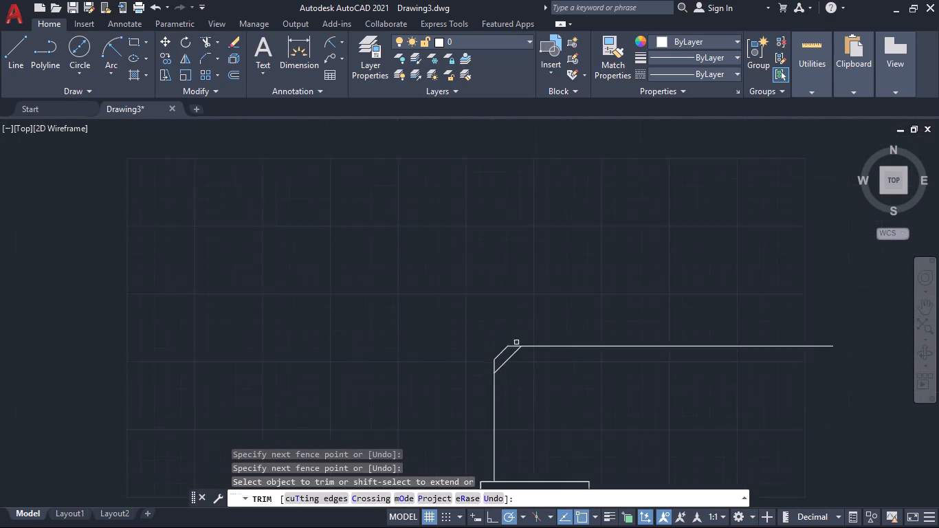
{"action": "scroll", "coordinate": [518, 344], "scroll_direction": "down", "scroll_amount": 1}
{"action": "middle_click_drag", "start_coordinate": [547, 388], "coordinate": [513, 342]}
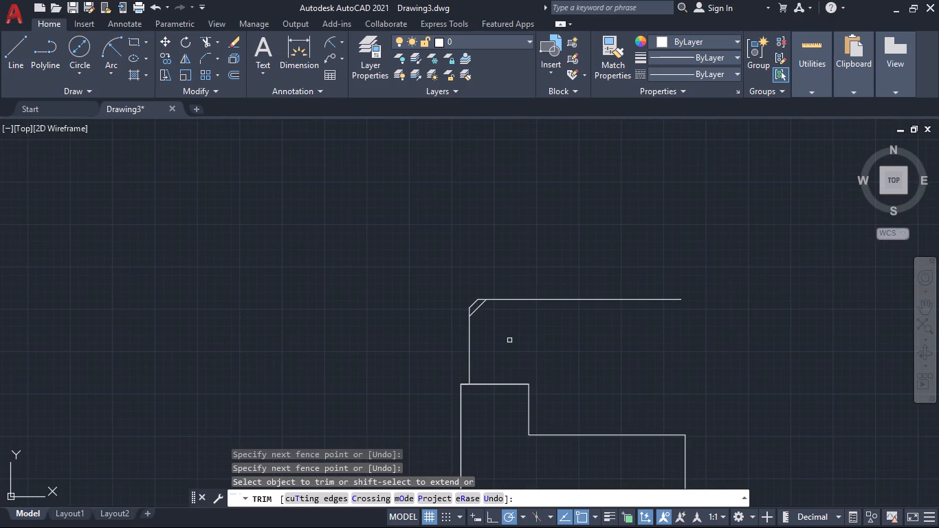
{"action": "scroll", "coordinate": [509, 340], "scroll_direction": "down", "scroll_amount": 2}
{"action": "scroll", "coordinate": [499, 335], "scroll_direction": "up", "scroll_amount": 1}
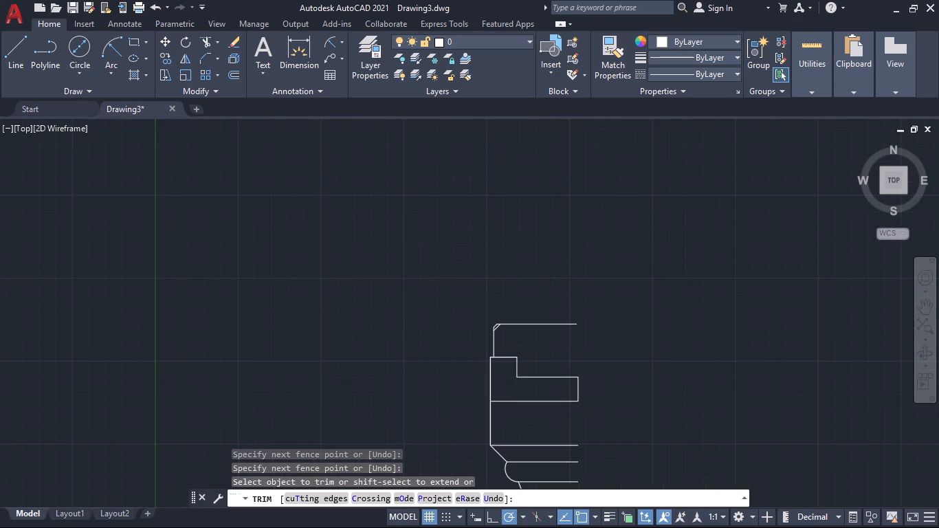
{"action": "scroll", "coordinate": [511, 343], "scroll_direction": "up", "scroll_amount": 3}
{"action": "left_click", "coordinate": [468, 228]}
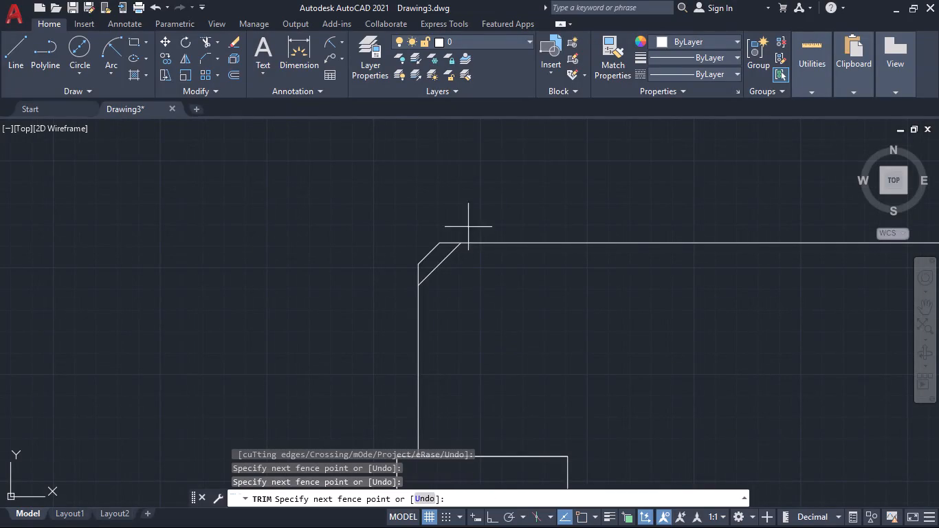
{"action": "left_click", "coordinate": [404, 280]}
{"action": "left_click", "coordinate": [429, 256]}
{"action": "scroll", "coordinate": [395, 225], "scroll_direction": "down", "scroll_amount": 4}
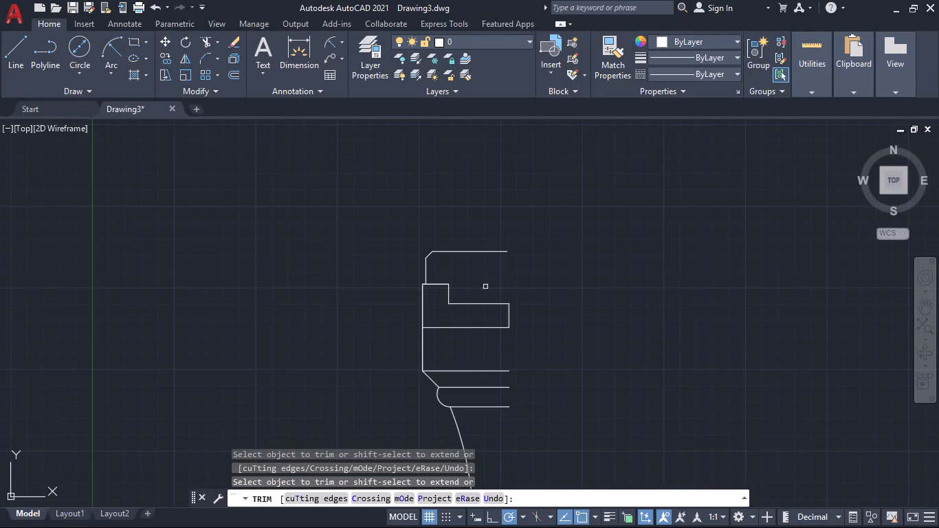
From the rim step's upper inner corner, draw a line 1 mm horizontally inward, continuing vertically up to the head's top line.
{"action": "middle_click_drag", "start_coordinate": [502, 277], "coordinate": [535, 296]}
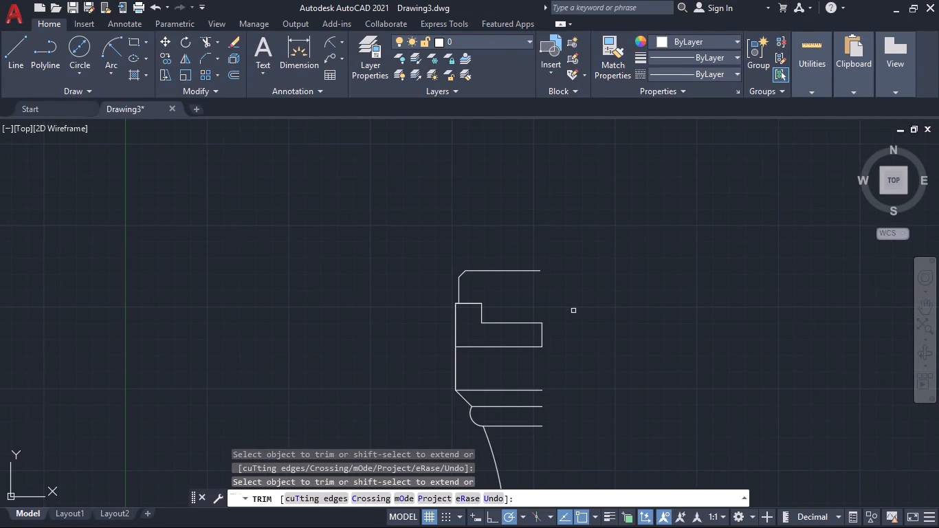
{"action": "middle_click_drag", "start_coordinate": [576, 309], "coordinate": [591, 362]}
{"action": "scroll", "coordinate": [551, 346], "scroll_direction": "up", "scroll_amount": 1}
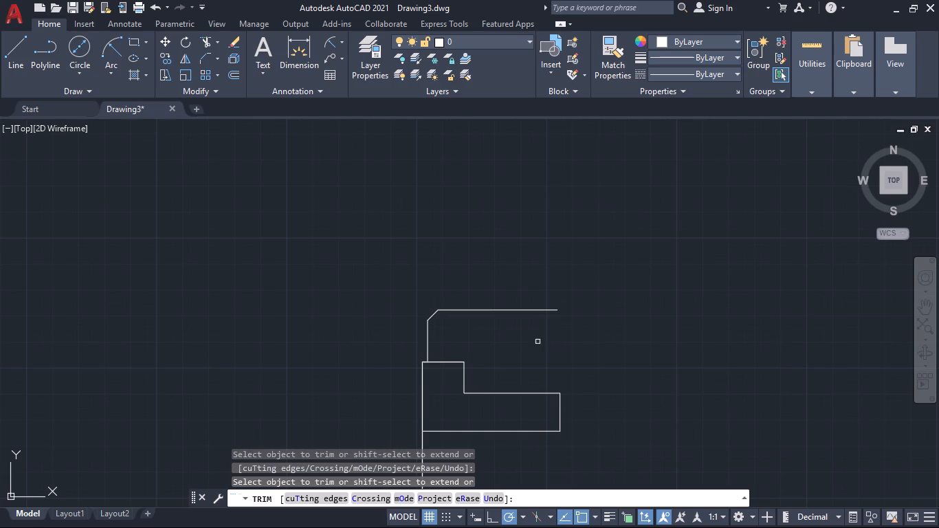
{"action": "scroll", "coordinate": [505, 343], "scroll_direction": "up", "scroll_amount": 1}
{"action": "left_click", "coordinate": [16, 54]}
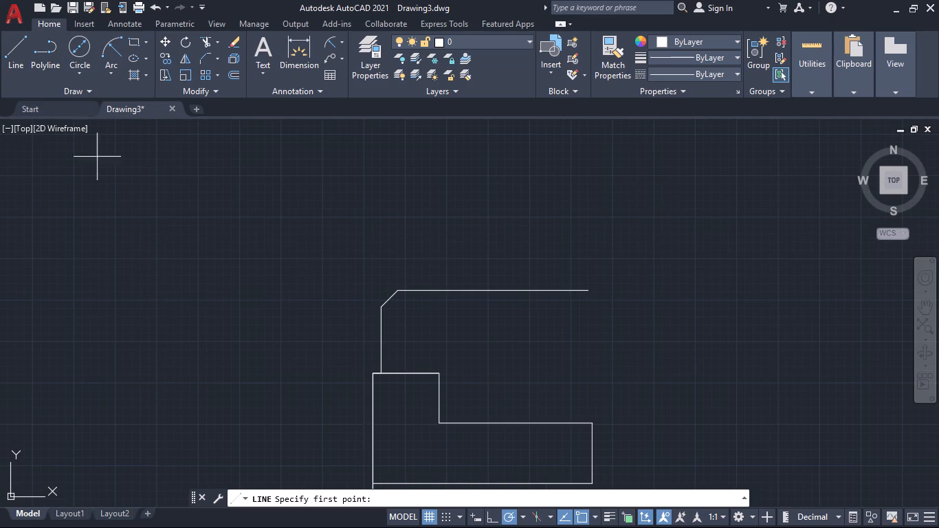
{"action": "left_click", "coordinate": [439, 376]}
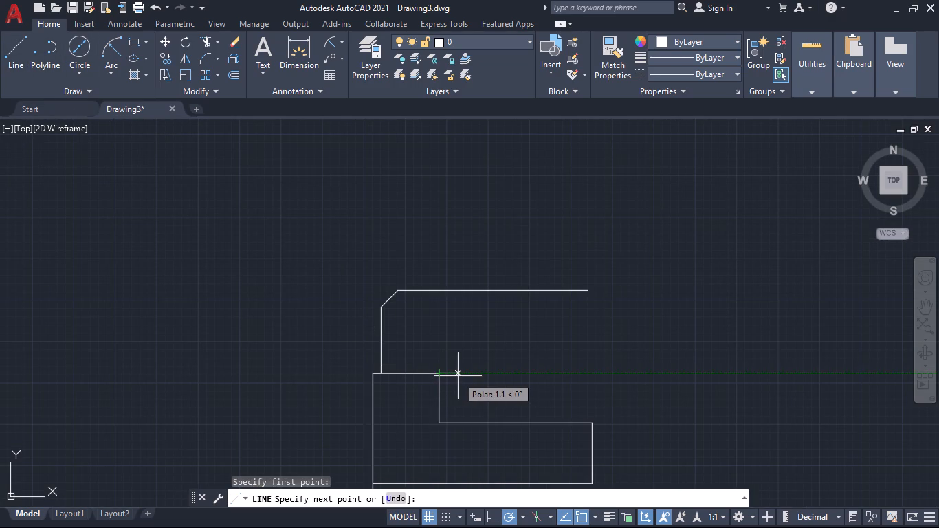
{"action": "key", "text": "1"}
{"action": "key", "text": "Return"}
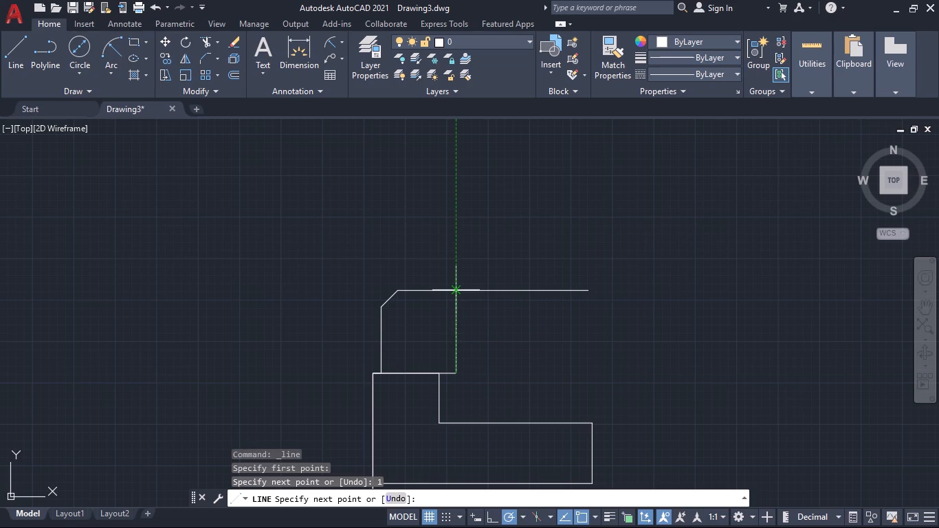
{"action": "scroll", "coordinate": [458, 311], "scroll_direction": "up", "scroll_amount": 2}
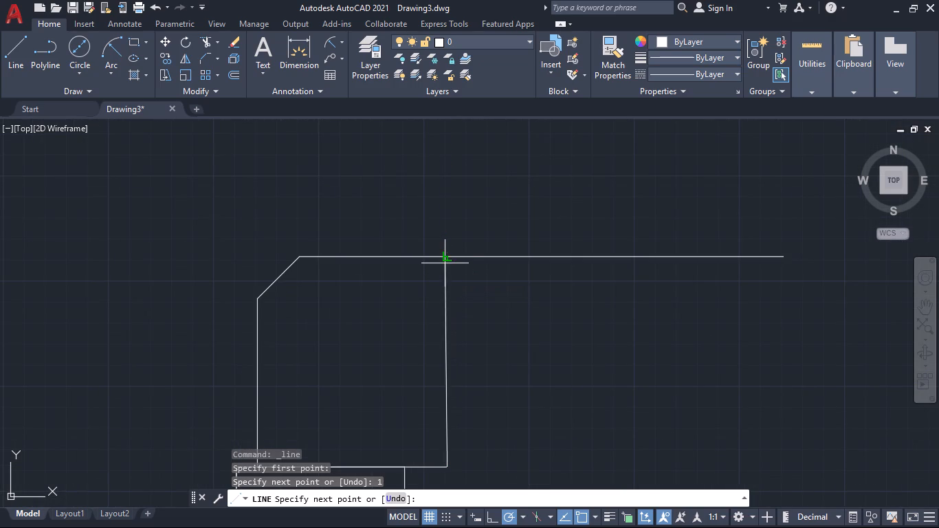
{"action": "left_click", "coordinate": [446, 259]}
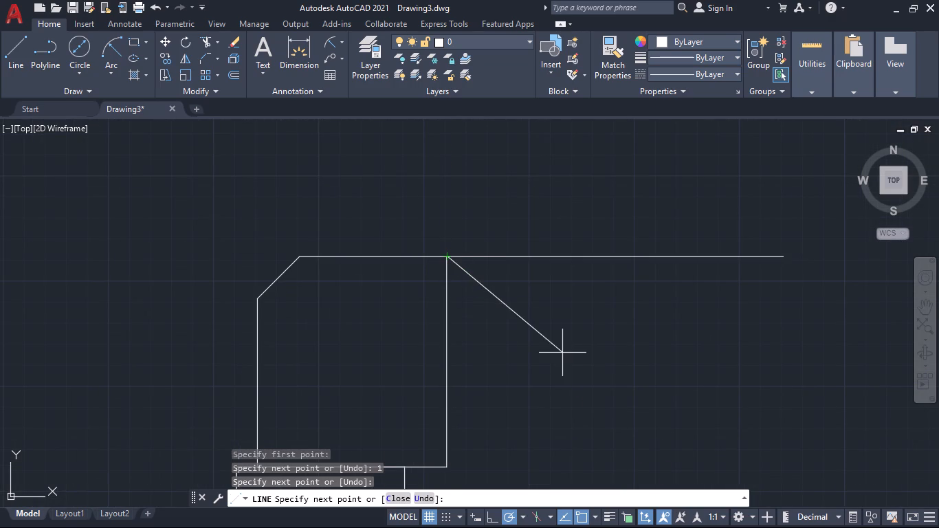
{"action": "key", "text": "space"}
{"action": "key", "text": "space"}
{"action": "scroll", "coordinate": [573, 354], "scroll_direction": "down", "scroll_amount": 2}
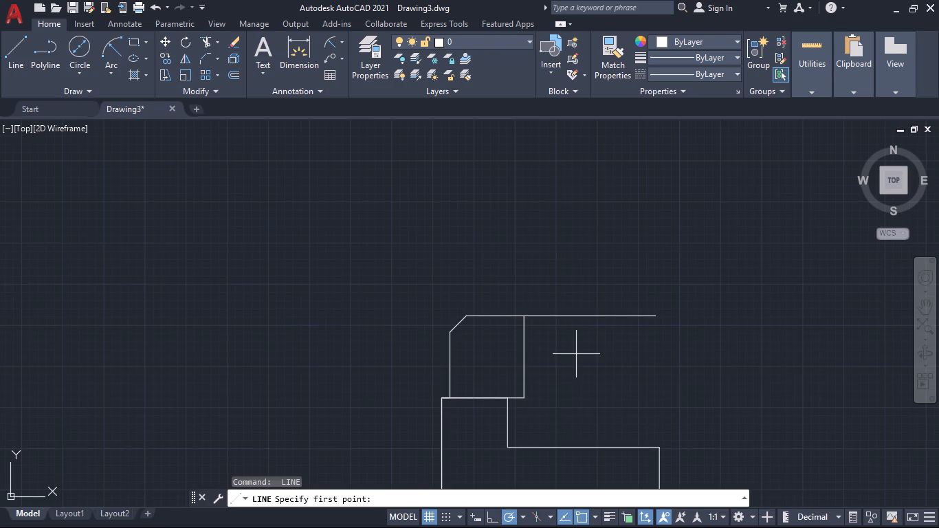
{"action": "middle_click_drag", "start_coordinate": [581, 356], "coordinate": [513, 328]}
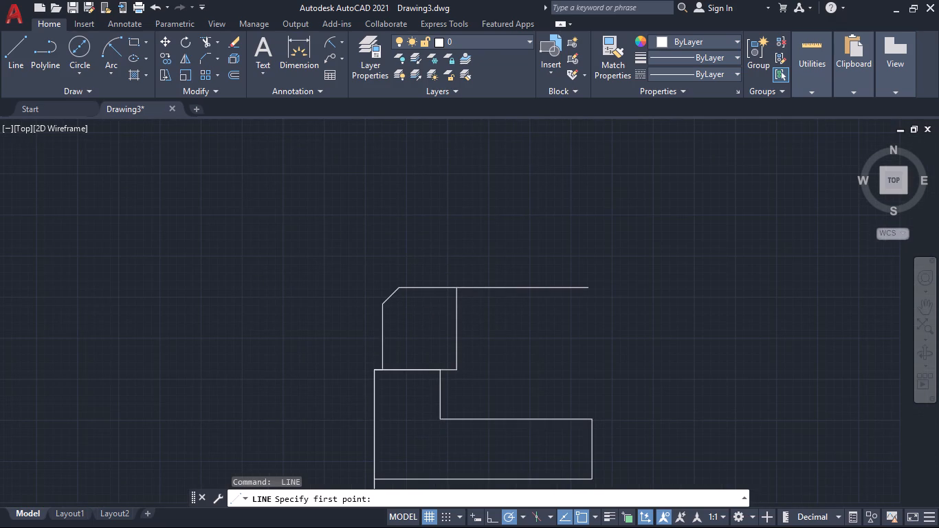
{"action": "scroll", "coordinate": [554, 328], "scroll_direction": "down", "scroll_amount": 2}
{"action": "middle_click_drag", "start_coordinate": [575, 343], "coordinate": [529, 340]}
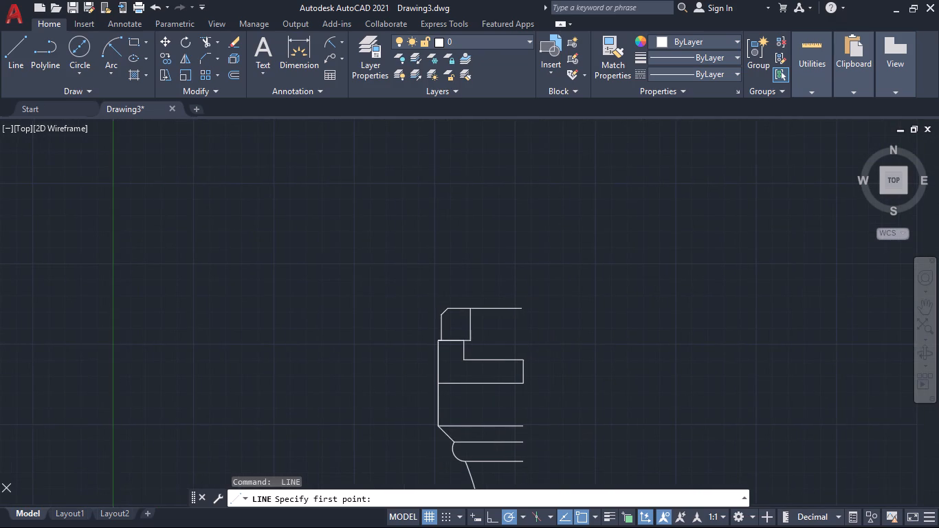
Measure the width of the head's lower edge between its outer vertical line and the inner wall.
{"action": "scroll", "coordinate": [500, 324], "scroll_direction": "up", "scroll_amount": 3}
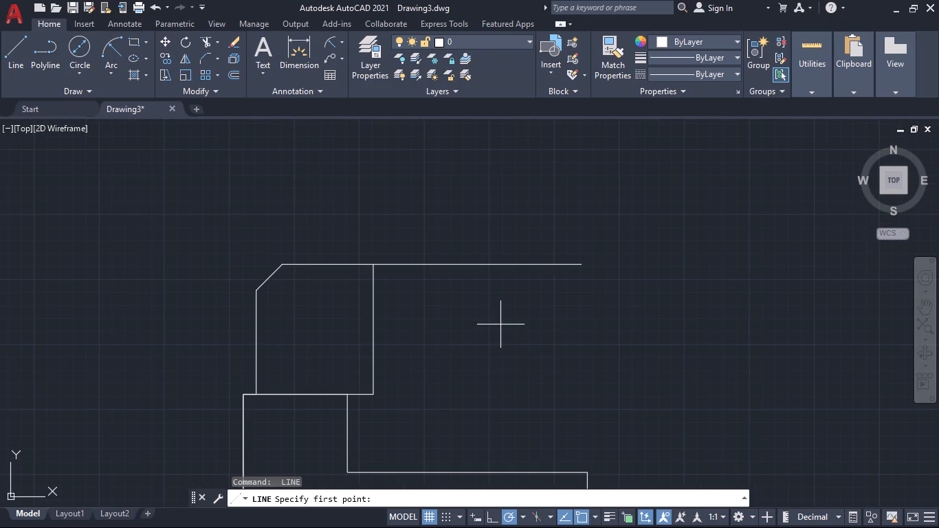
{"action": "middle_click_drag", "start_coordinate": [500, 331], "coordinate": [491, 300]}
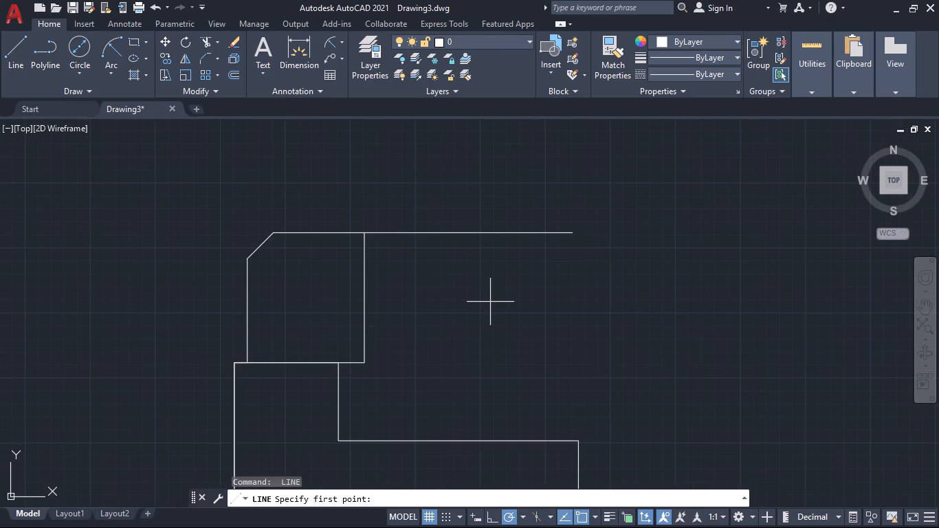
{"action": "middle_click_drag", "start_coordinate": [467, 313], "coordinate": [483, 369]}
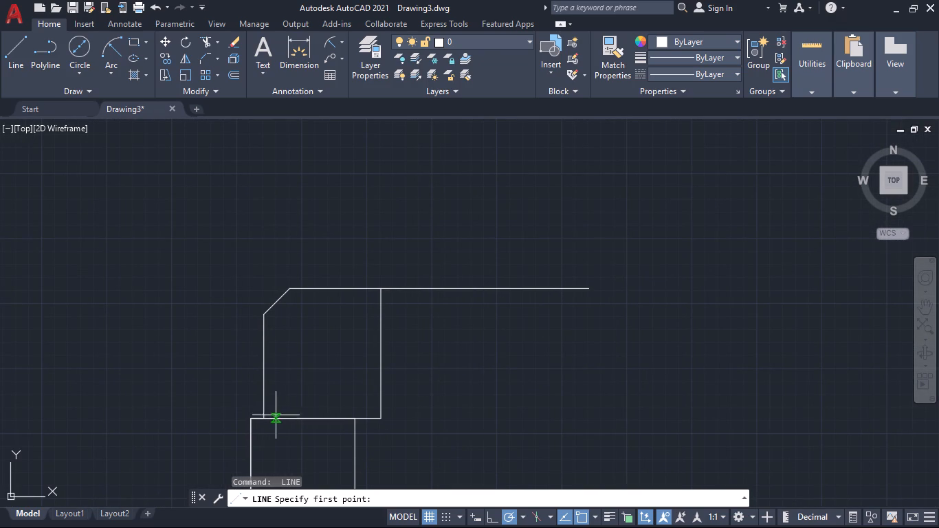
{"action": "left_click", "coordinate": [294, 49]}
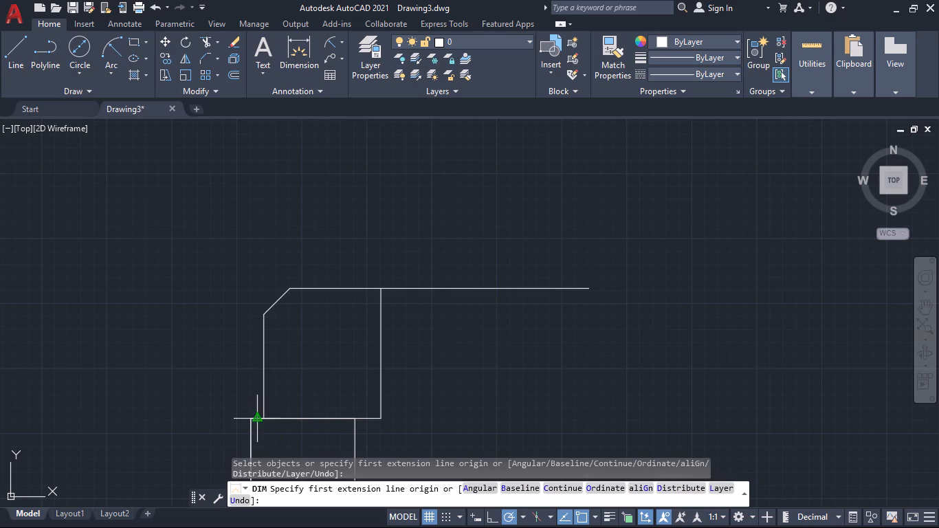
{"action": "left_click", "coordinate": [269, 417]}
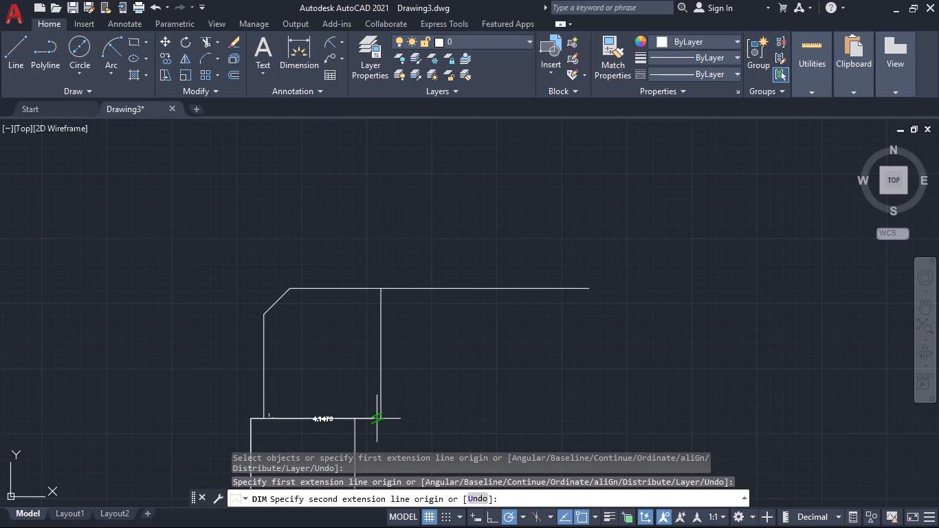
{"action": "scroll", "coordinate": [382, 419], "scroll_direction": "up", "scroll_amount": 3}
{"action": "left_click", "coordinate": [371, 415]}
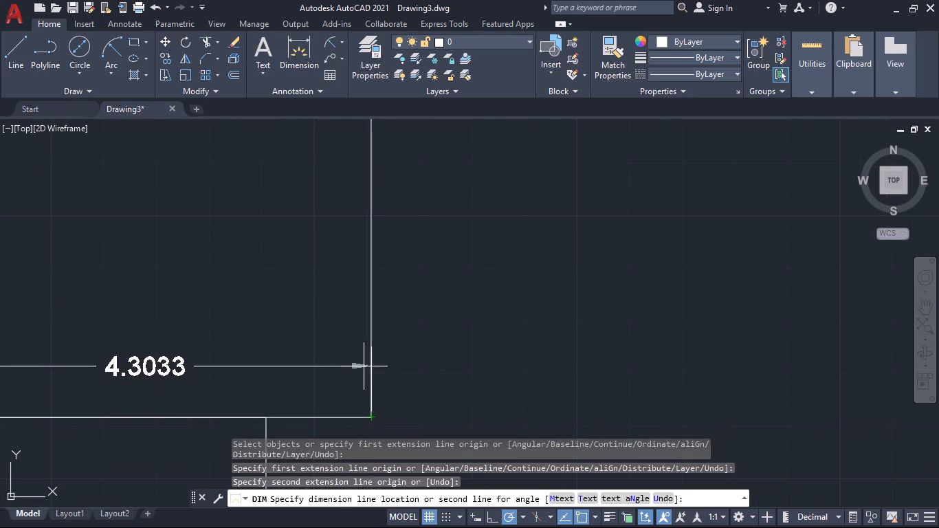
{"action": "scroll", "coordinate": [370, 378], "scroll_direction": "down", "scroll_amount": 2}
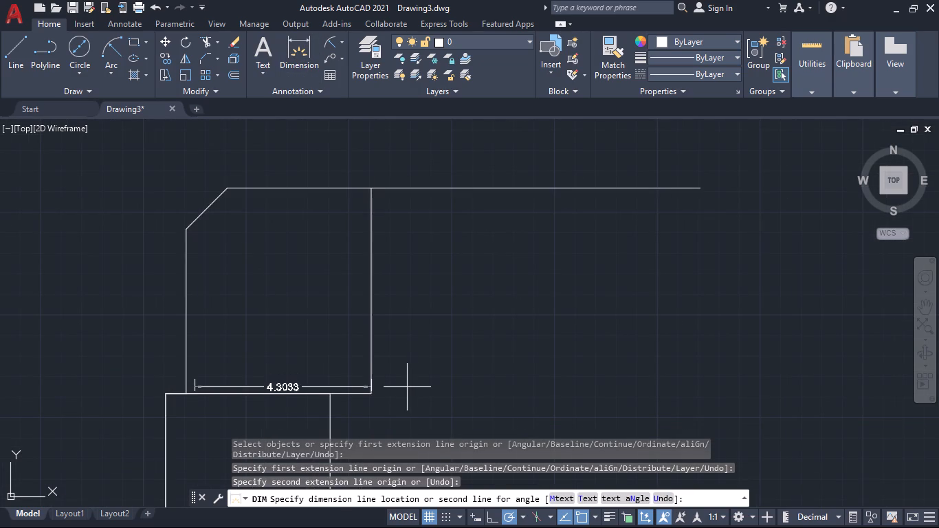
{"action": "key", "text": "ctrl+z"}
{"action": "key", "text": "ctrl+z"}
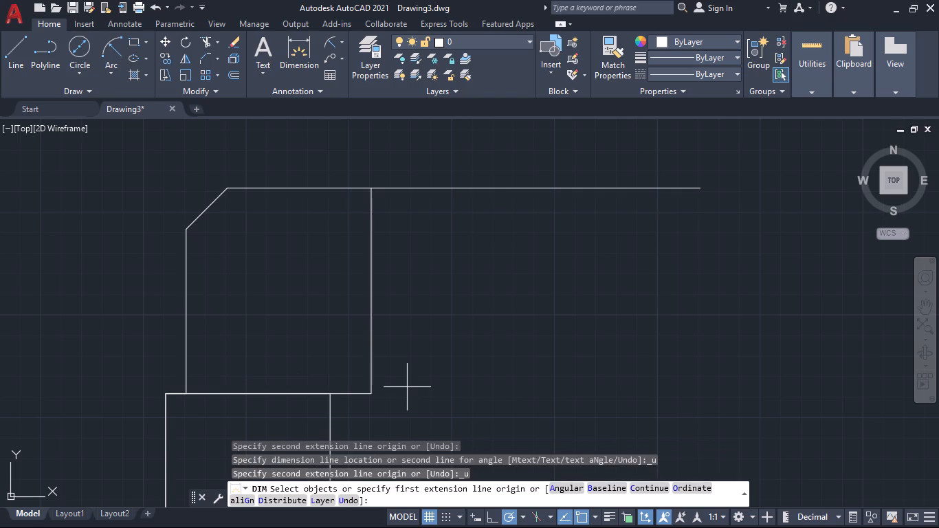
{"action": "left_click", "coordinate": [368, 395]}
{"action": "scroll", "coordinate": [179, 395], "scroll_direction": "up", "scroll_amount": 4}
{"action": "left_click", "coordinate": [212, 388]}
{"action": "scroll", "coordinate": [344, 352], "scroll_direction": "down", "scroll_amount": 3}
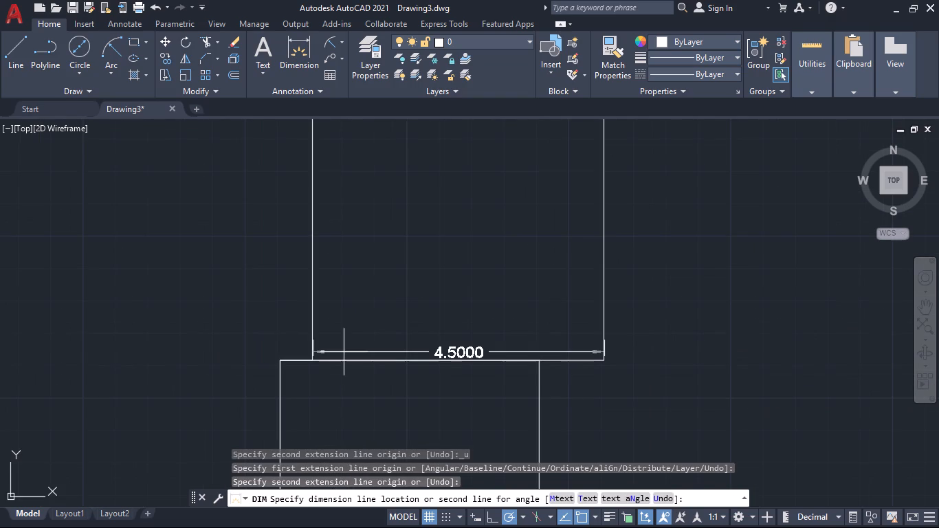
{"action": "key", "text": "Escape"}
From the top end of the head's inner wall, draw a 4.5 mm line horizontally inward along the top line.
{"action": "scroll", "coordinate": [410, 353], "scroll_direction": "down", "scroll_amount": 3}
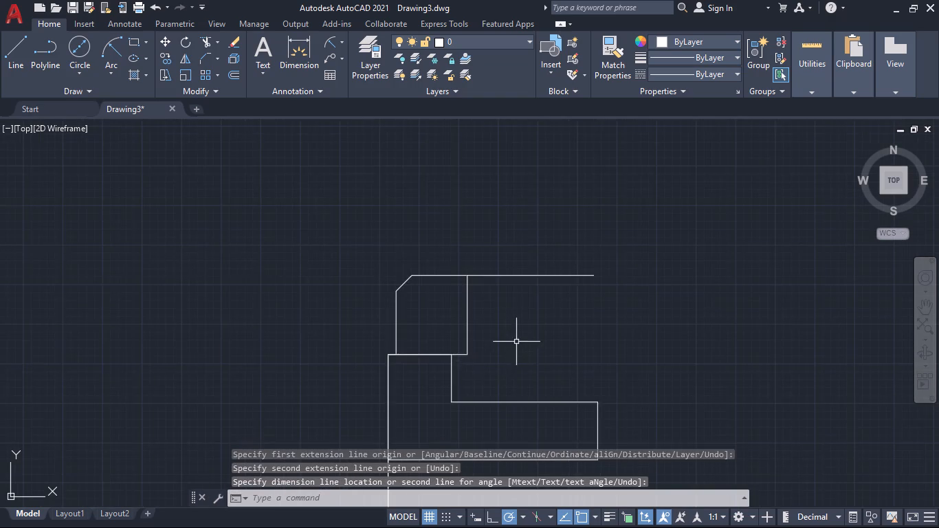
{"action": "middle_click_drag", "start_coordinate": [517, 342], "coordinate": [505, 371]}
{"action": "middle_click_drag", "start_coordinate": [494, 368], "coordinate": [487, 405]}
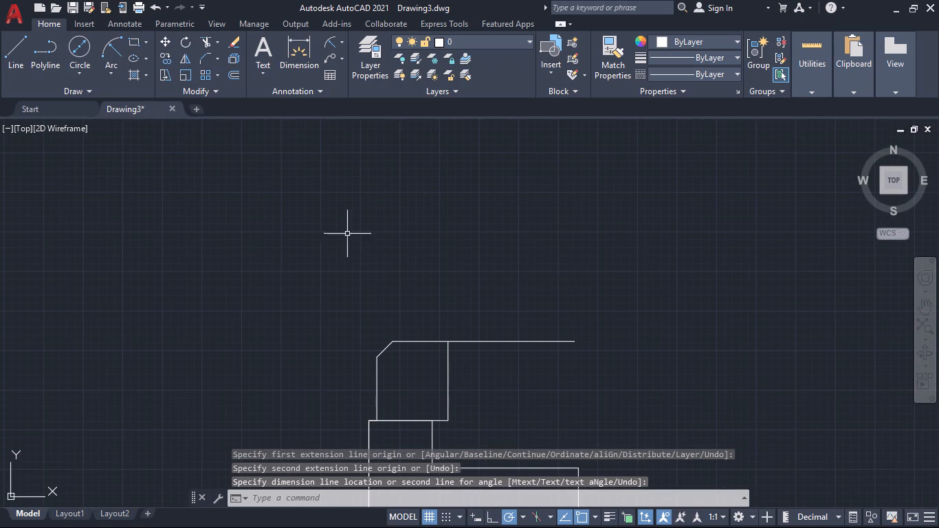
{"action": "left_click", "coordinate": [0, 49]}
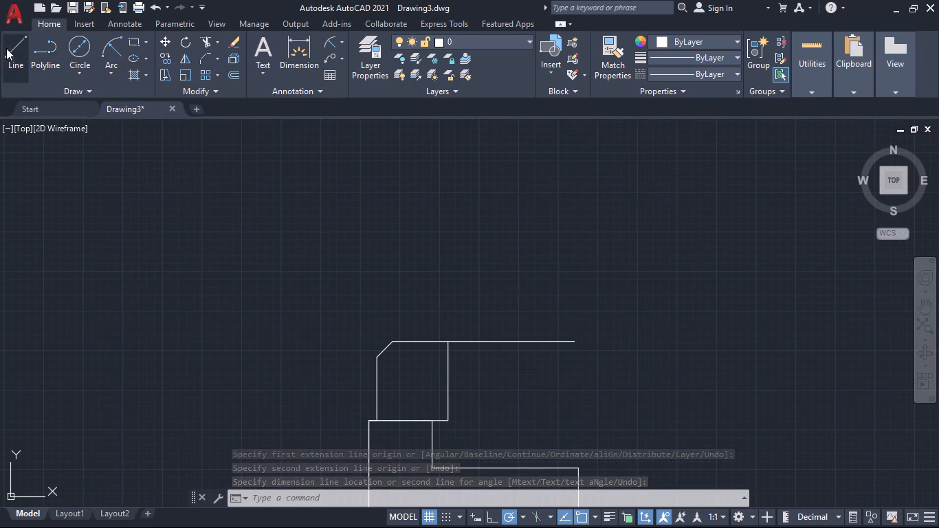
{"action": "left_click", "coordinate": [13, 41]}
{"action": "scroll", "coordinate": [538, 366], "scroll_direction": "up", "scroll_amount": 2}
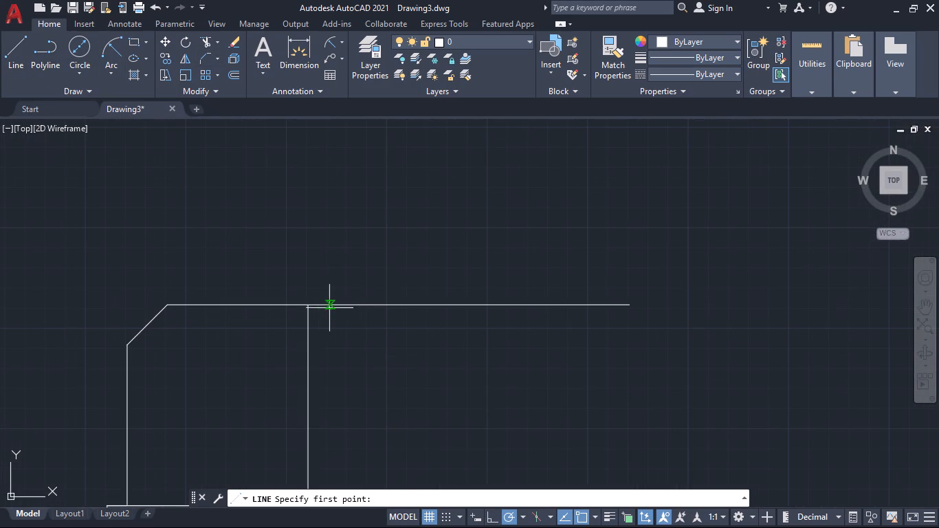
{"action": "left_click", "coordinate": [303, 302]}
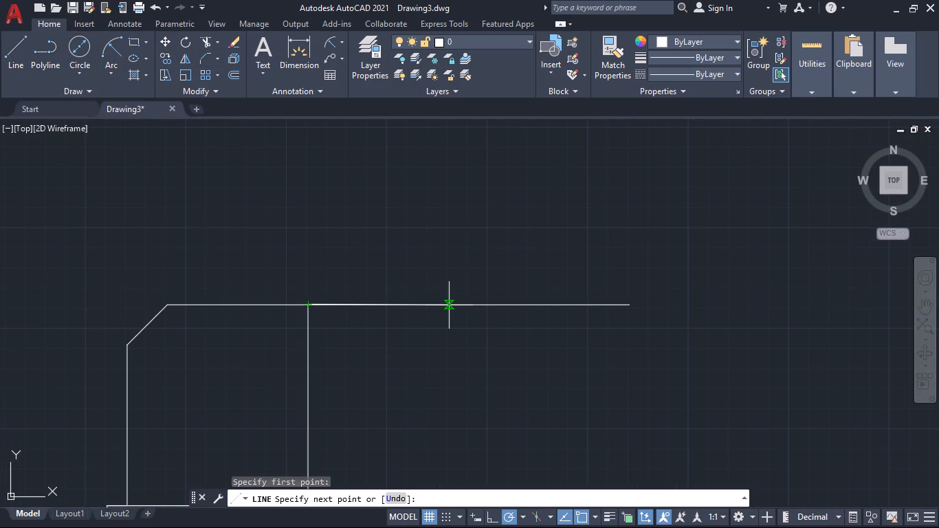
{"action": "type", "text": "4.5"}
{"action": "key", "text": "Return"}
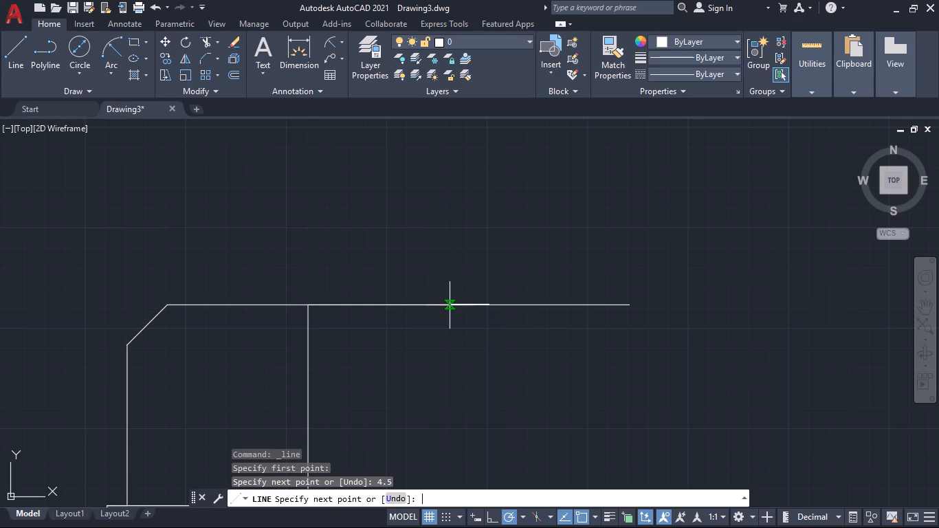
Continue the line vertically down to the head's base level, ending horizontally inward directly above the rim step's innermost corner.
{"action": "scroll", "coordinate": [453, 354], "scroll_direction": "down", "scroll_amount": 2}
{"action": "scroll", "coordinate": [419, 453], "scroll_direction": "down", "scroll_amount": 1}
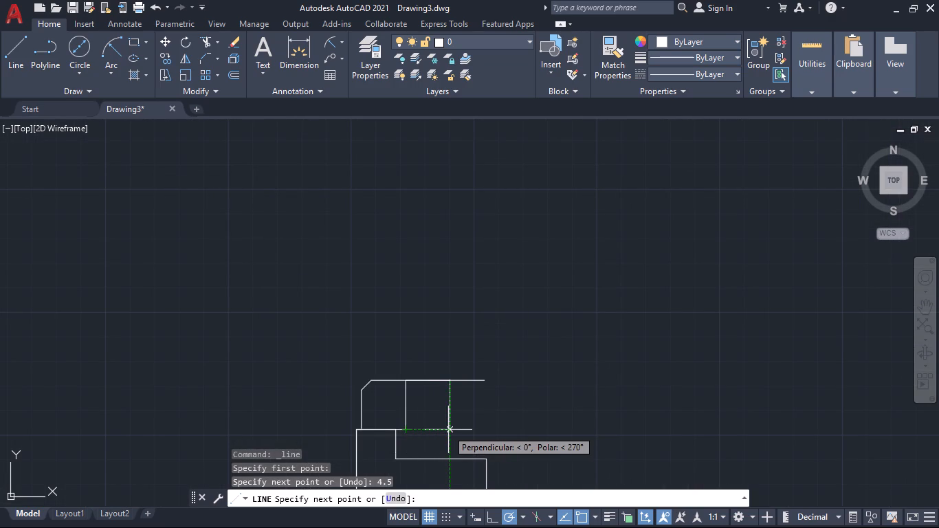
{"action": "left_click", "coordinate": [450, 429]}
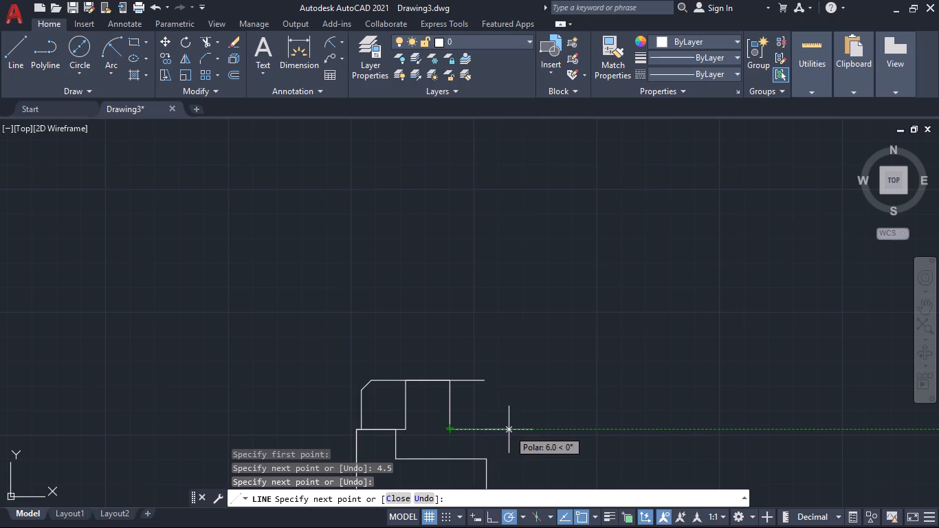
{"action": "scroll", "coordinate": [490, 432], "scroll_direction": "down", "scroll_amount": 2}
{"action": "middle_click_drag", "start_coordinate": [498, 433], "coordinate": [498, 372]}
{"action": "scroll", "coordinate": [496, 371], "scroll_direction": "up", "scroll_amount": 3}
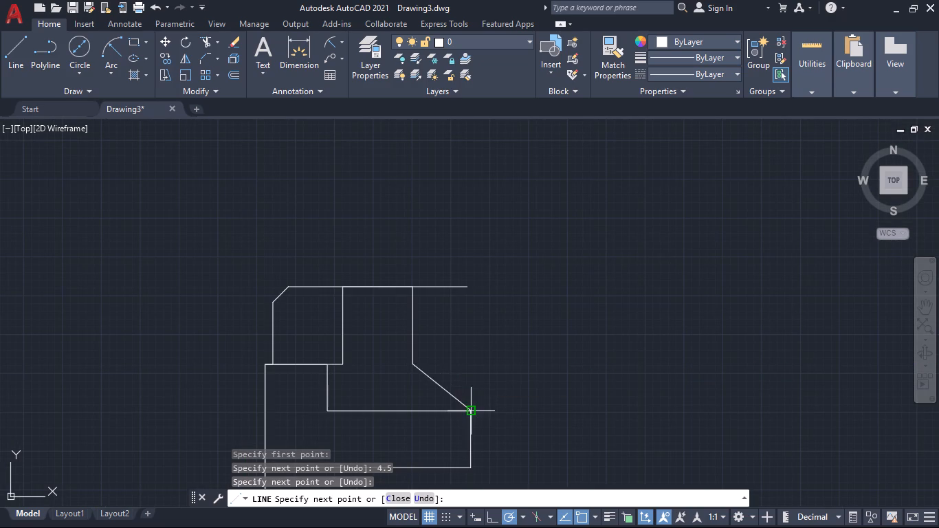
{"action": "left_click", "coordinate": [472, 363]}
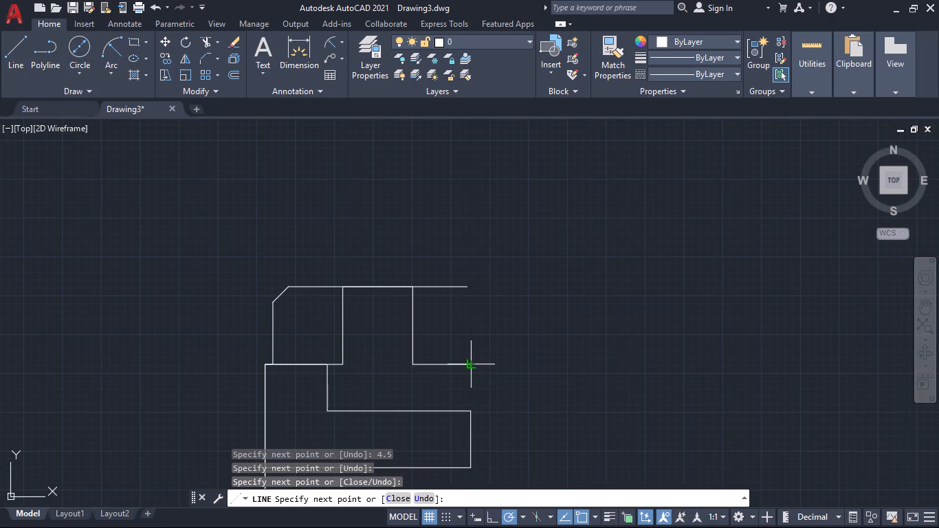
{"action": "key", "text": "space"}
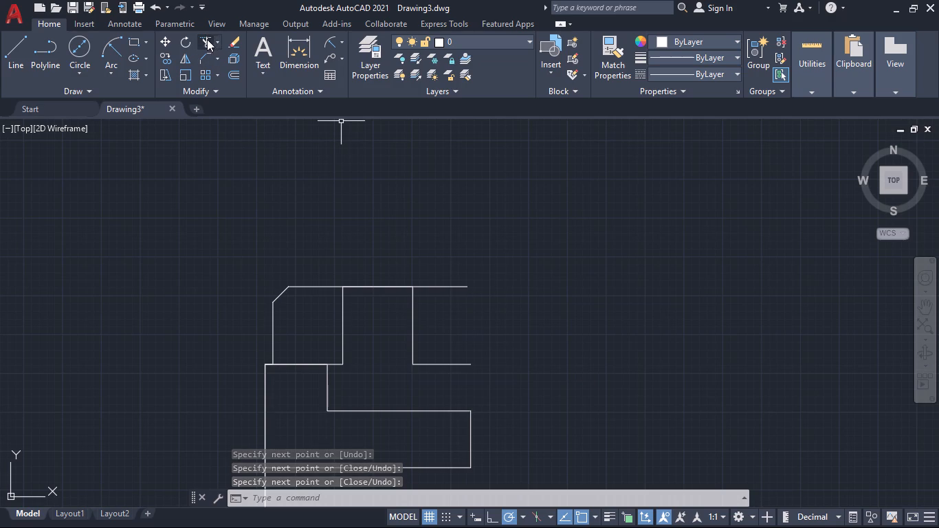
Trim the head's top line back to the new inner vertical line and remove the overlapping segment between the two inner verticals.
{"action": "left_click", "coordinate": [206, 39]}
{"action": "left_click", "coordinate": [418, 255]}
{"action": "left_click", "coordinate": [456, 307]}
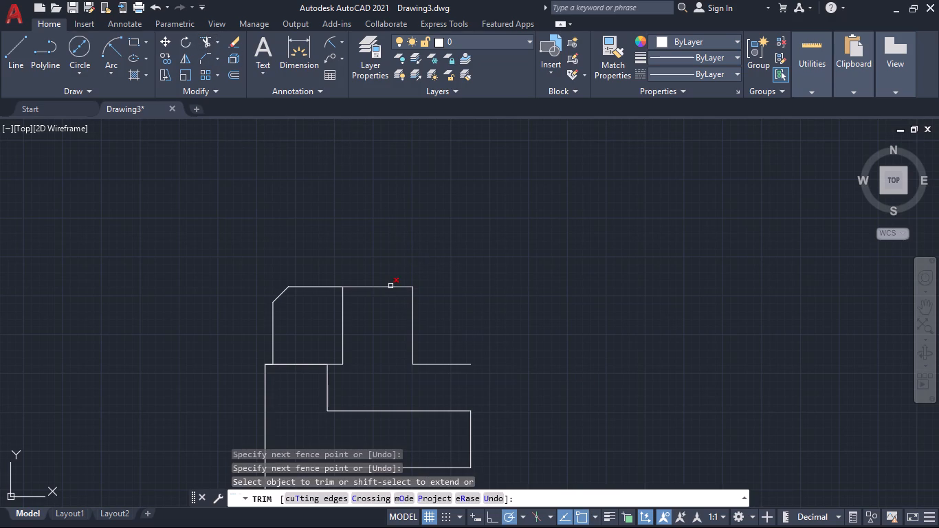
{"action": "left_click", "coordinate": [390, 286]}
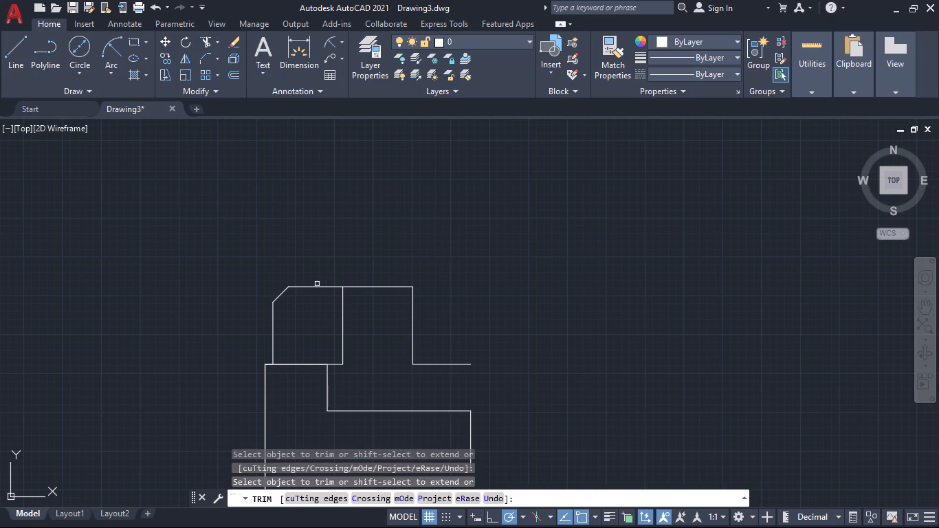
{"action": "left_click", "coordinate": [316, 285]}
{"action": "key", "text": "ctrl+z"}
{"action": "scroll", "coordinate": [496, 269], "scroll_direction": "down", "scroll_amount": 2}
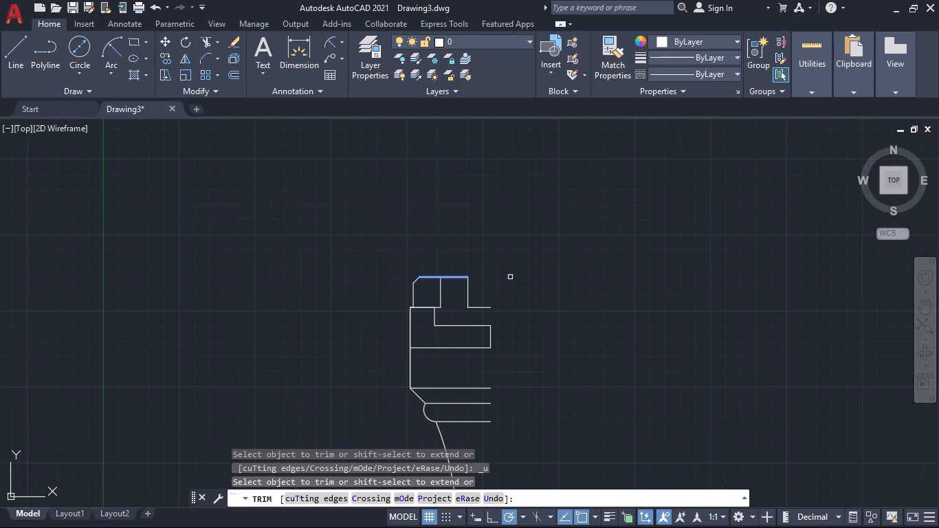
{"action": "key", "text": "Escape"}
Mirror the half profile, without the base's horizontal lines, about the vertical line through the base's midpoints, keeping the source objects.
{"action": "scroll", "coordinate": [525, 301], "scroll_direction": "down", "scroll_amount": 1}
{"action": "middle_click_drag", "start_coordinate": [540, 378], "coordinate": [521, 307]}
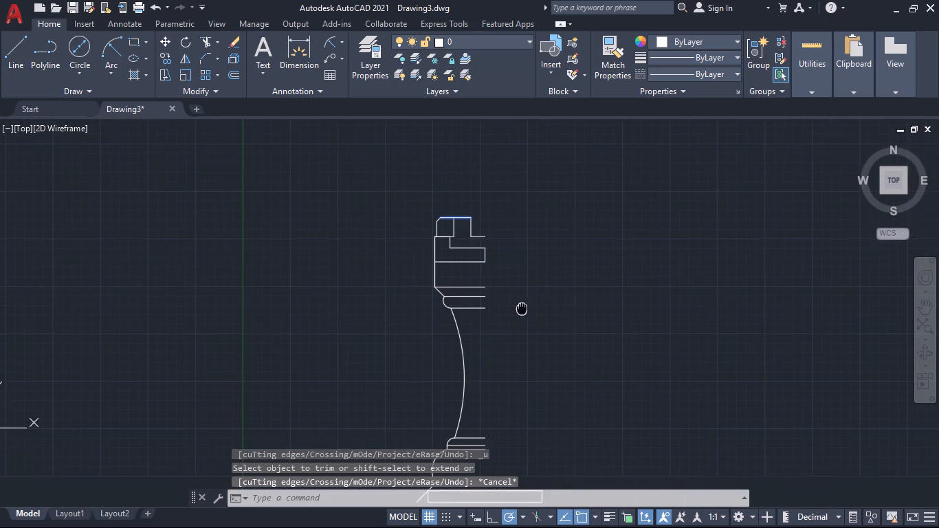
{"action": "middle_click_drag", "start_coordinate": [521, 307], "coordinate": [522, 309]}
{"action": "scroll", "coordinate": [531, 306], "scroll_direction": "down", "scroll_amount": 3}
{"action": "middle_click_drag", "start_coordinate": [568, 334], "coordinate": [574, 376]}
{"action": "scroll", "coordinate": [540, 371], "scroll_direction": "up", "scroll_amount": 1}
{"action": "middle_click_drag", "start_coordinate": [568, 376], "coordinate": [545, 200]}
{"action": "scroll", "coordinate": [545, 200], "scroll_direction": "up", "scroll_amount": 1}
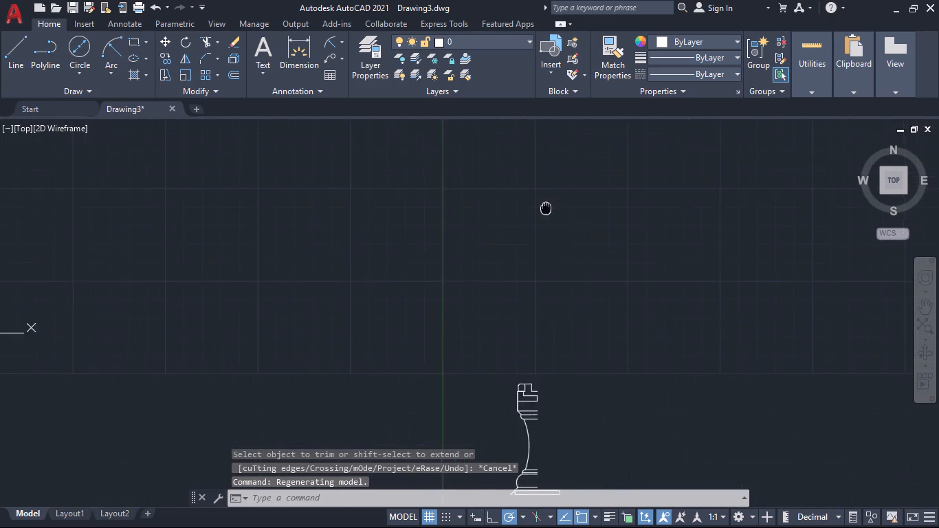
{"action": "scroll", "coordinate": [591, 251], "scroll_direction": "down", "scroll_amount": 3}
{"action": "middle_click_drag", "start_coordinate": [617, 312], "coordinate": [601, 240]}
{"action": "scroll", "coordinate": [572, 267], "scroll_direction": "up", "scroll_amount": 4}
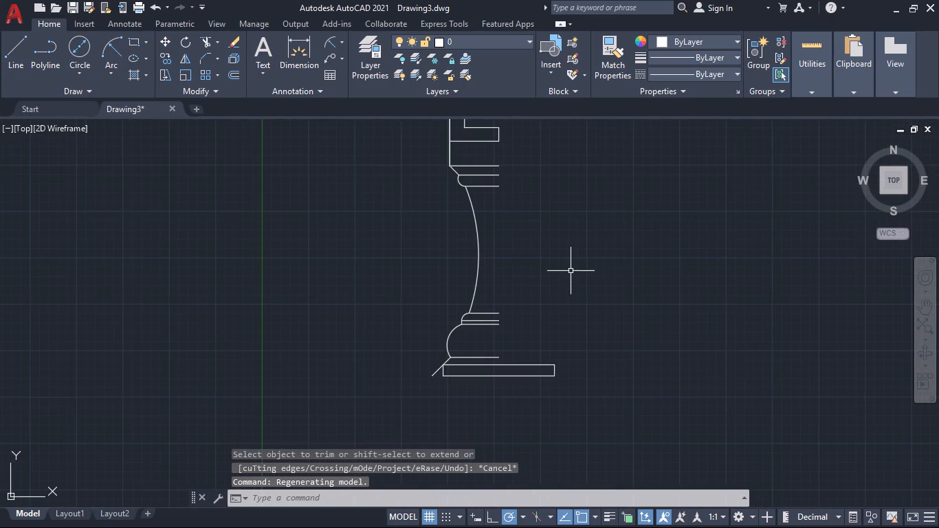
{"action": "scroll", "coordinate": [571, 270], "scroll_direction": "up", "scroll_amount": 1}
{"action": "middle_click_drag", "start_coordinate": [571, 264], "coordinate": [593, 318]}
{"action": "scroll", "coordinate": [587, 308], "scroll_direction": "down", "scroll_amount": 1}
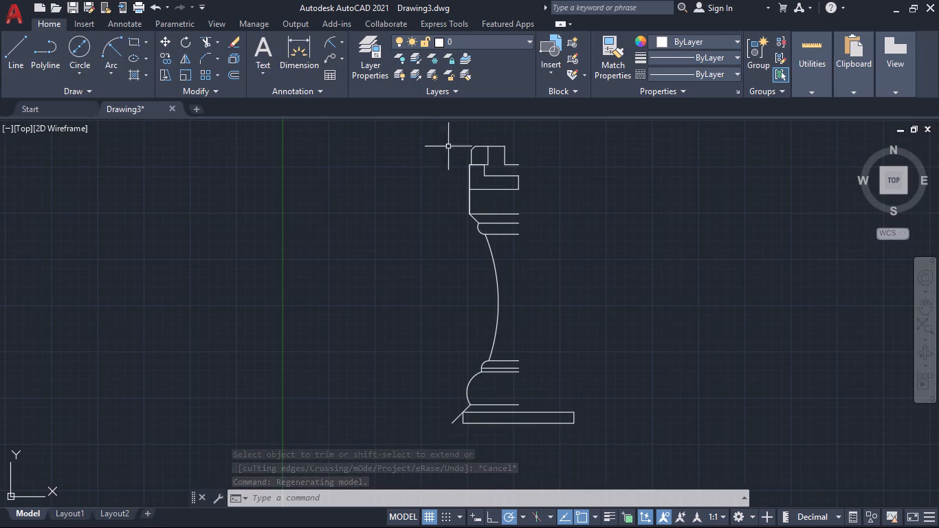
{"action": "left_click", "coordinate": [439, 140]}
{"action": "left_click", "coordinate": [527, 464]}
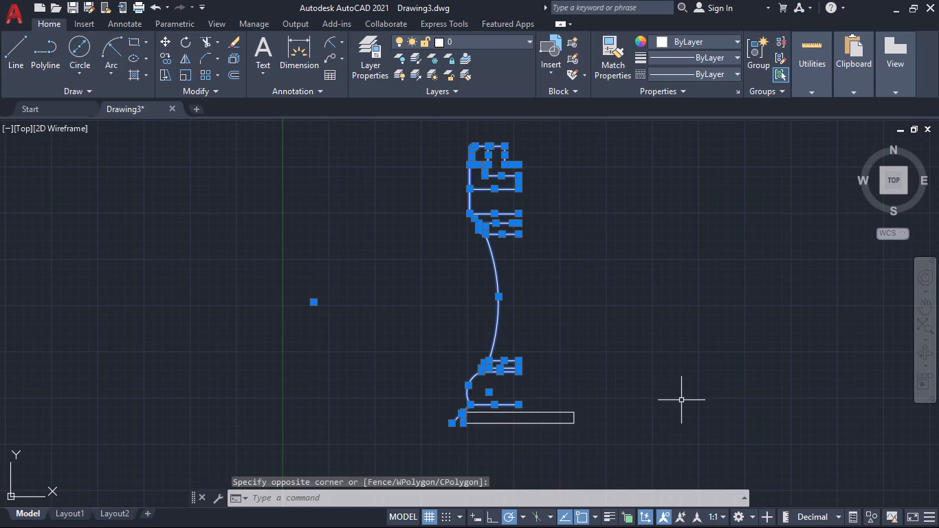
{"action": "type", "text": "MI"}
{"action": "key", "text": "Return"}
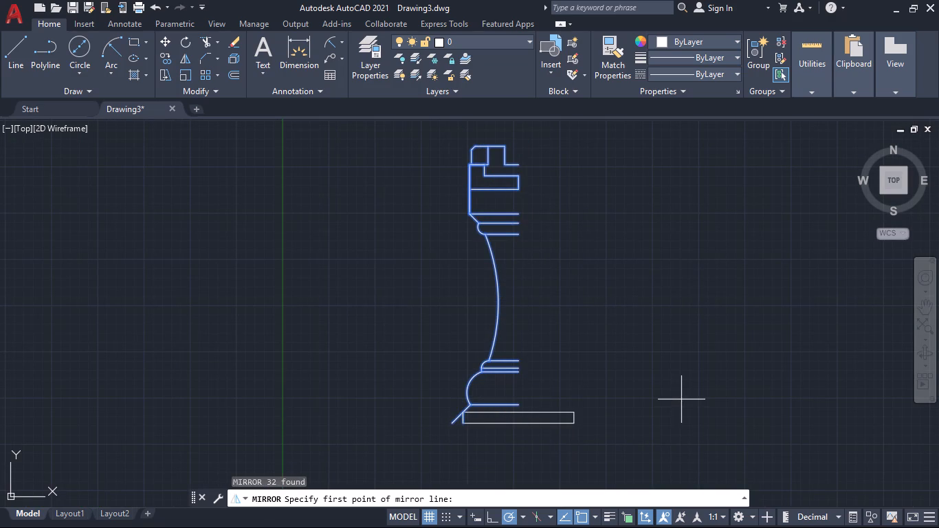
{"action": "scroll", "coordinate": [532, 419], "scroll_direction": "up", "scroll_amount": 3}
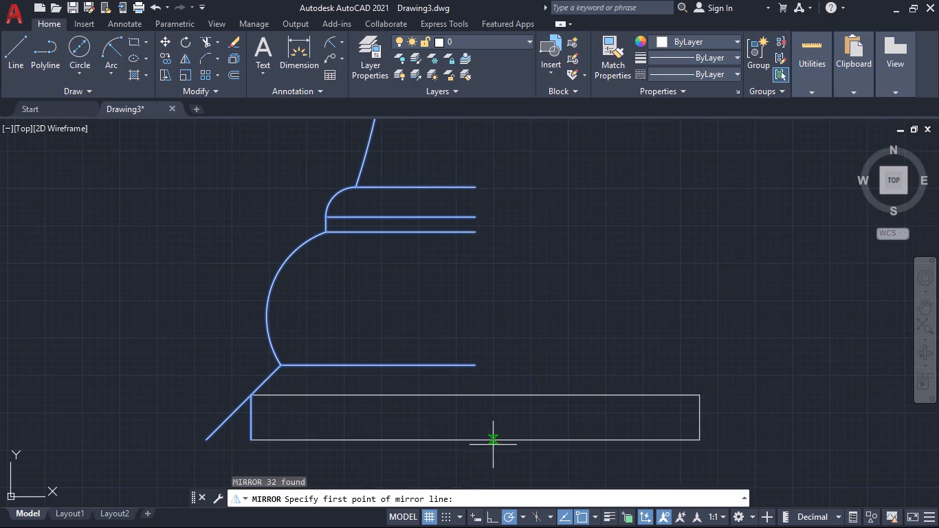
{"action": "left_click", "coordinate": [478, 440]}
{"action": "left_click", "coordinate": [478, 396]}
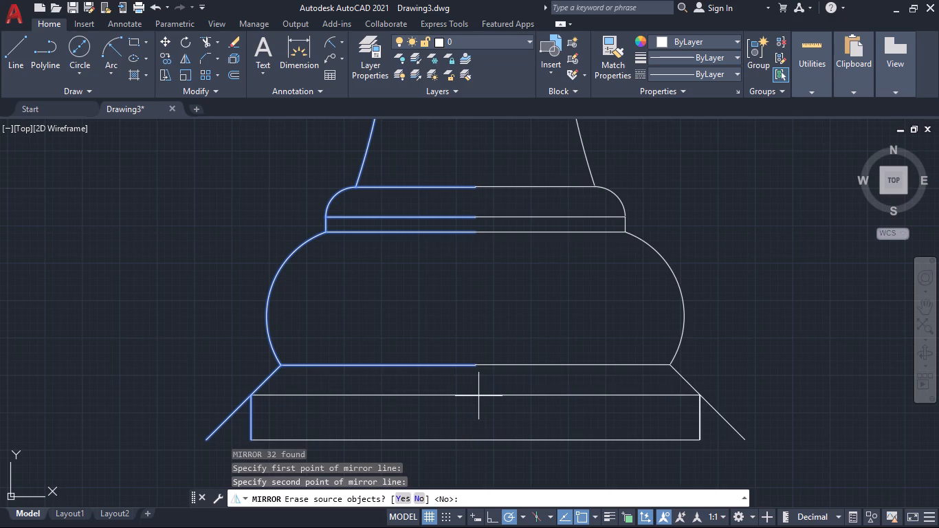
{"action": "key", "text": "Return"}
Trim off the mirrored slanted line's leftover end that extends past the base's upper right corner.
{"action": "scroll", "coordinate": [541, 392], "scroll_direction": "down", "scroll_amount": 2}
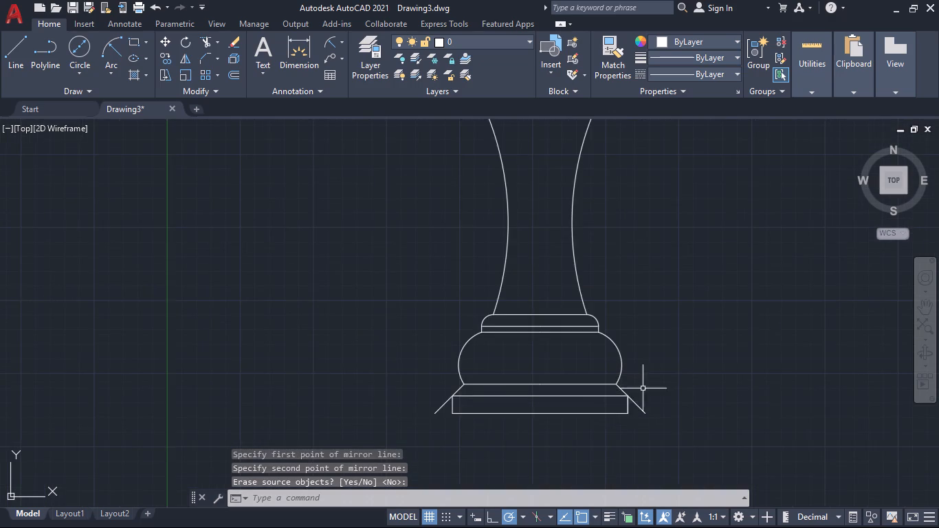
{"action": "scroll", "coordinate": [662, 371], "scroll_direction": "down", "scroll_amount": 2}
{"action": "middle_click_drag", "start_coordinate": [671, 366], "coordinate": [634, 388]}
{"action": "scroll", "coordinate": [638, 394], "scroll_direction": "up", "scroll_amount": 3}
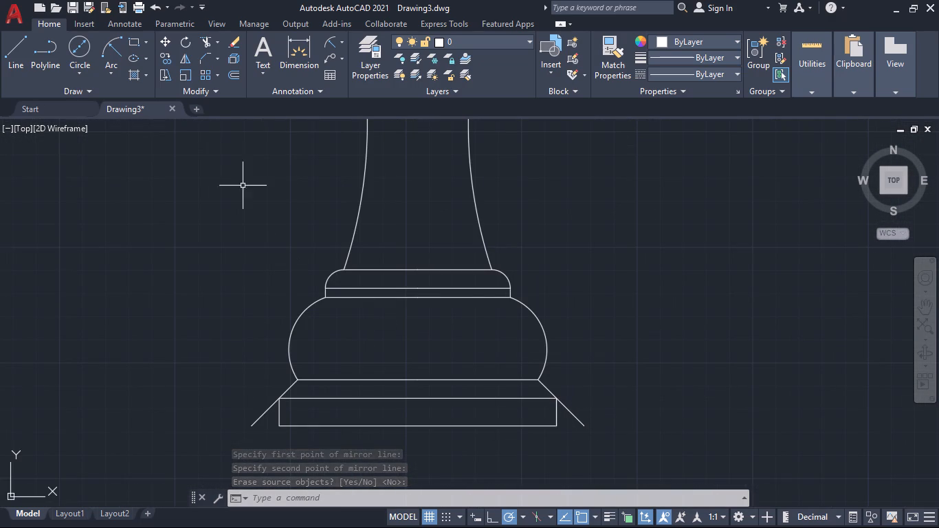
{"action": "left_click", "coordinate": [208, 38]}
{"action": "left_click", "coordinate": [601, 362]}
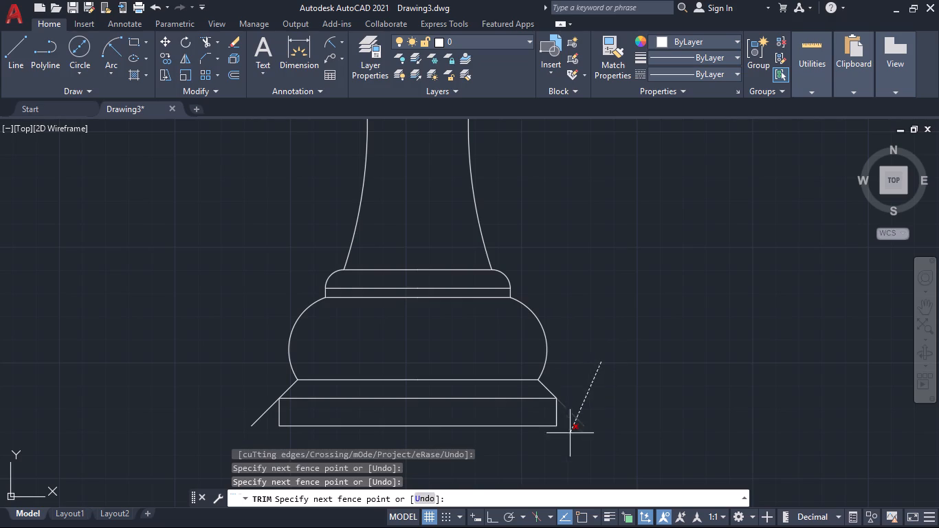
{"action": "left_click", "coordinate": [570, 434]}
Draw a vertical line from the midpoint of the head's inner recess bottom up to the midpoint of the notch floor.
{"action": "scroll", "coordinate": [628, 384], "scroll_direction": "down", "scroll_amount": 2}
{"action": "middle_click_drag", "start_coordinate": [657, 324], "coordinate": [654, 434]}
{"action": "middle_click_drag", "start_coordinate": [657, 416], "coordinate": [657, 415]}
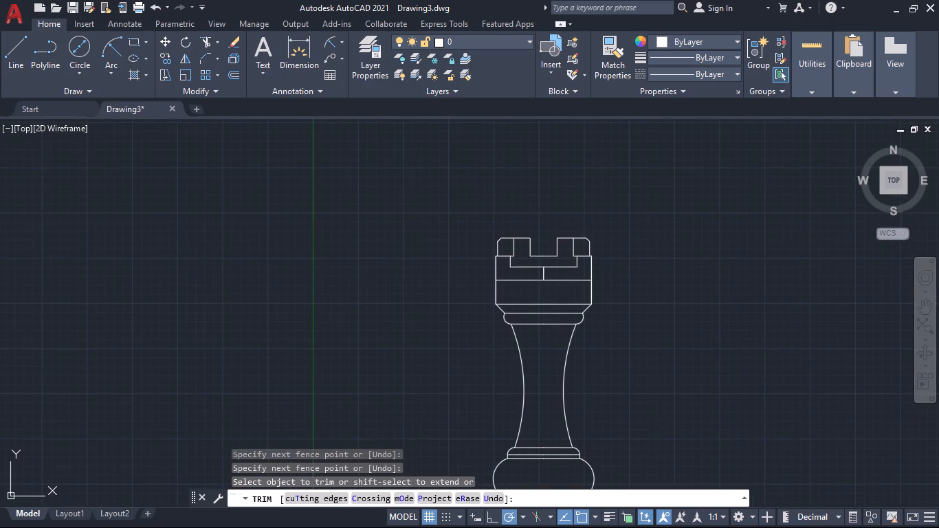
{"action": "middle_click_drag", "start_coordinate": [657, 415], "coordinate": [632, 426]}
{"action": "middle_click_drag", "start_coordinate": [612, 343], "coordinate": [623, 410]}
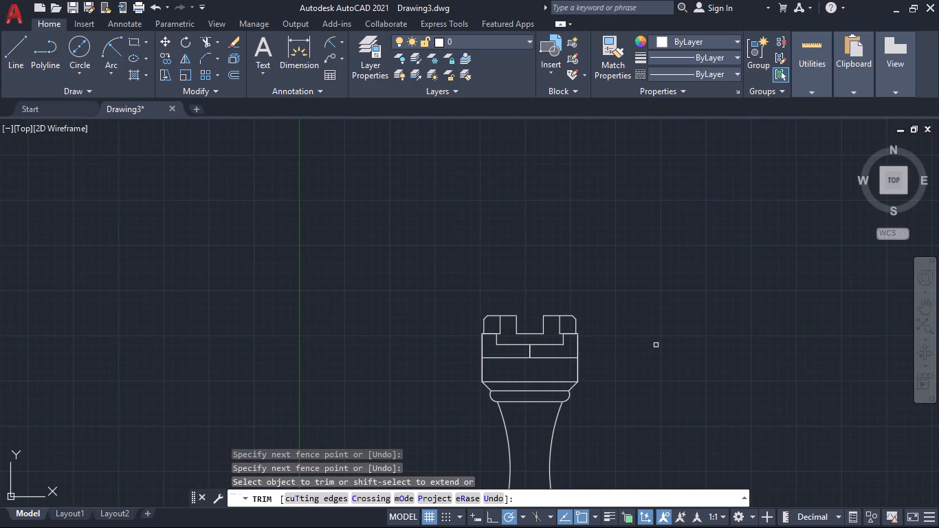
{"action": "scroll", "coordinate": [604, 336], "scroll_direction": "up", "scroll_amount": 2}
{"action": "middle_click_drag", "start_coordinate": [604, 338], "coordinate": [610, 391]}
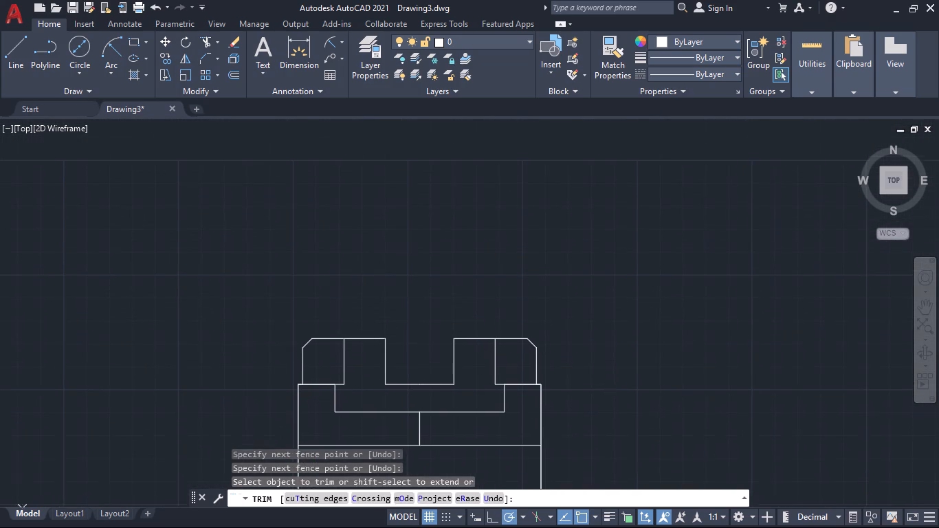
{"action": "scroll", "coordinate": [584, 369], "scroll_direction": "up", "scroll_amount": 1}
{"action": "middle_click_drag", "start_coordinate": [595, 377], "coordinate": [602, 338]}
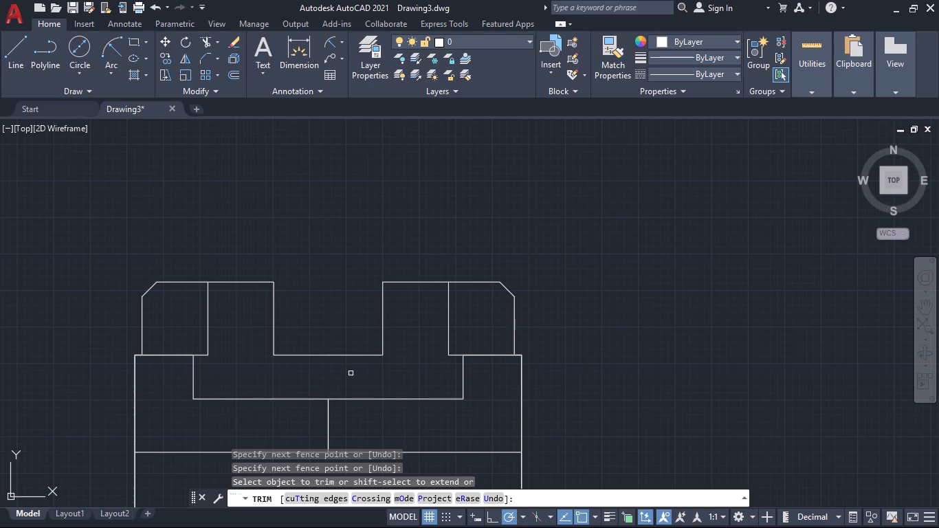
{"action": "left_click", "coordinate": [12, 47]}
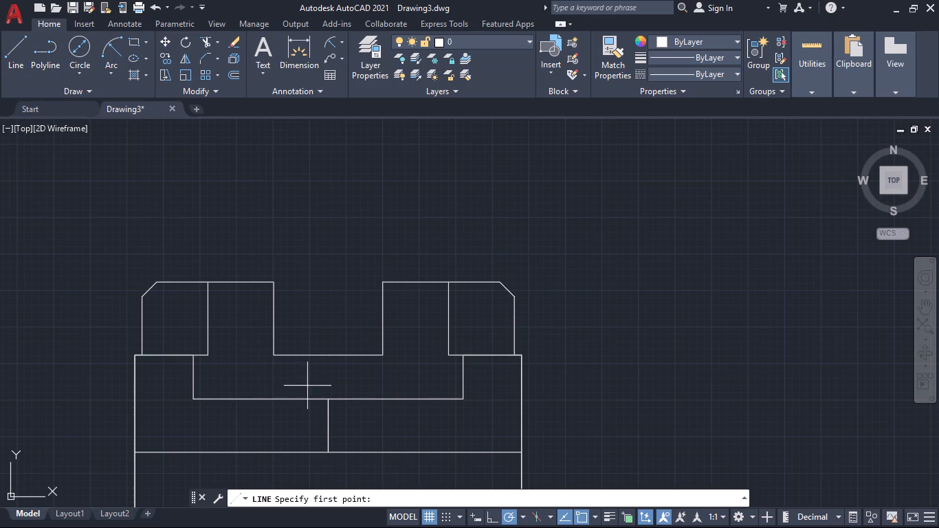
{"action": "left_click", "coordinate": [327, 399]}
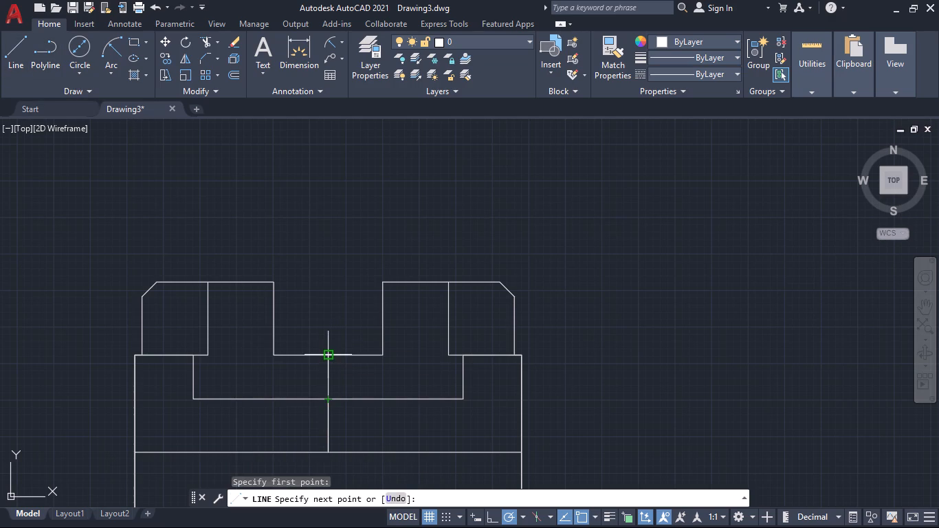
{"action": "left_click", "coordinate": [329, 357]}
{"action": "key", "text": "space"}
{"action": "key", "text": "space"}
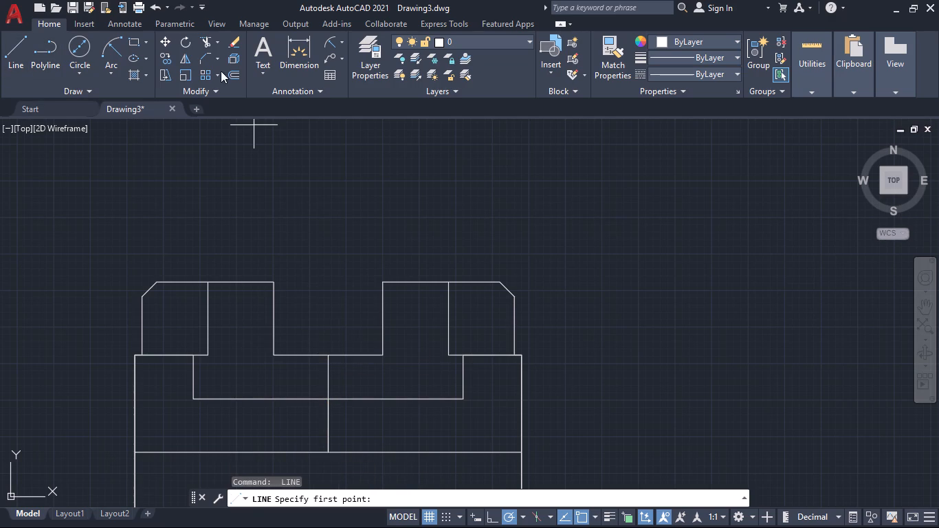
Trim away the section lines in the head's right half: the battlement's inner vertical, the ledge and recess lines, and the horizontal line below.
{"action": "left_click", "coordinate": [203, 41]}
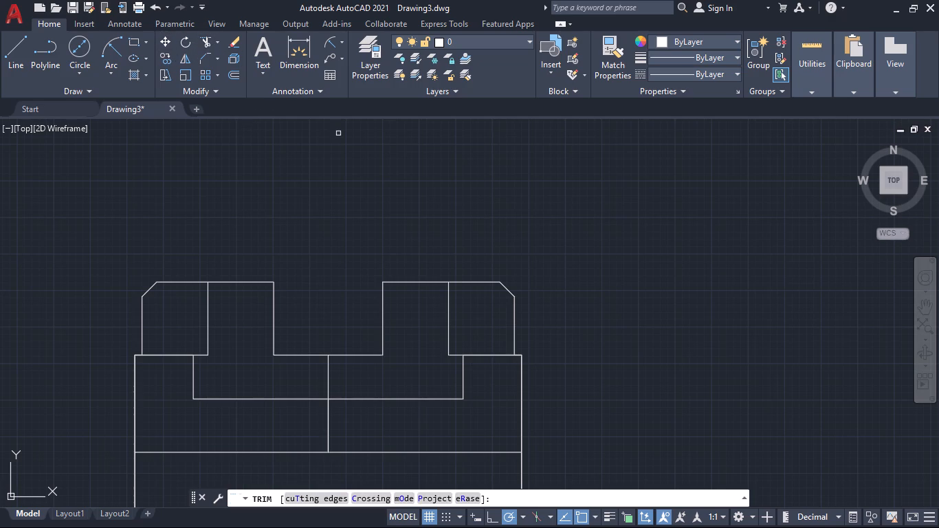
{"action": "left_click", "coordinate": [441, 316]}
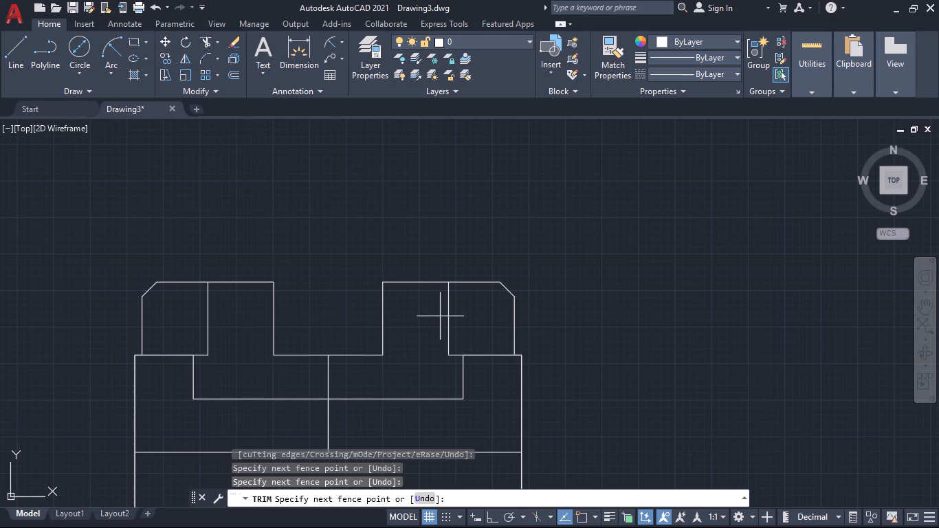
{"action": "left_click", "coordinate": [485, 377]}
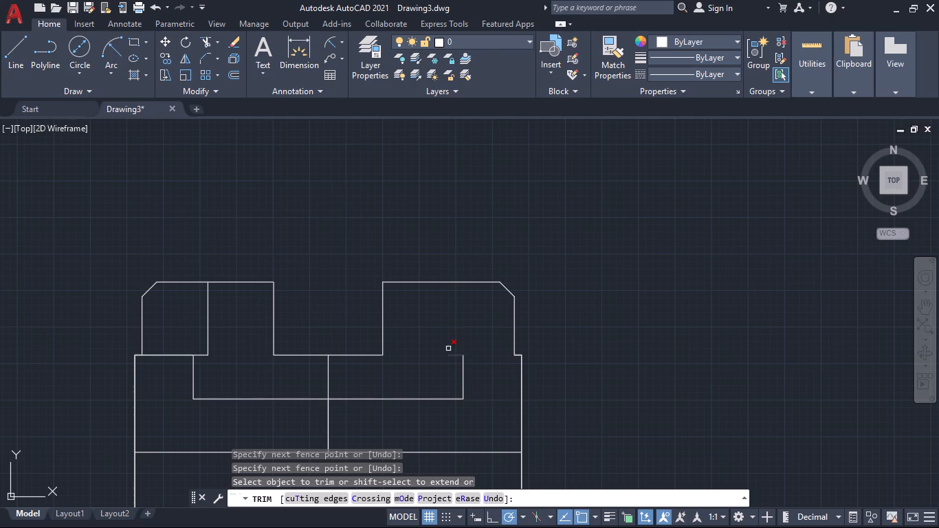
{"action": "left_click", "coordinate": [448, 346]}
{"action": "left_click", "coordinate": [457, 430]}
{"action": "left_click", "coordinate": [465, 387]}
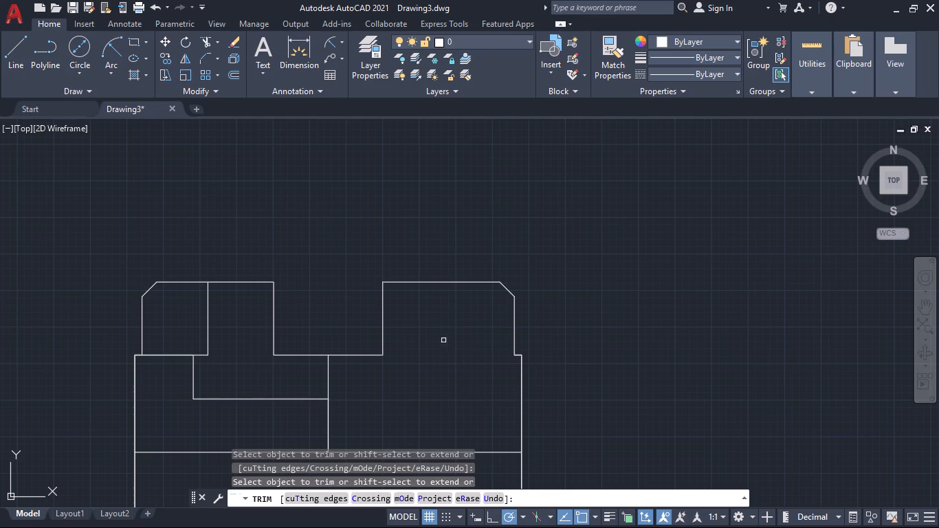
{"action": "scroll", "coordinate": [443, 340], "scroll_direction": "down", "scroll_amount": 2}
{"action": "middle_click_drag", "start_coordinate": [437, 362], "coordinate": [452, 373]}
{"action": "middle_click_drag", "start_coordinate": [454, 374], "coordinate": [453, 353]}
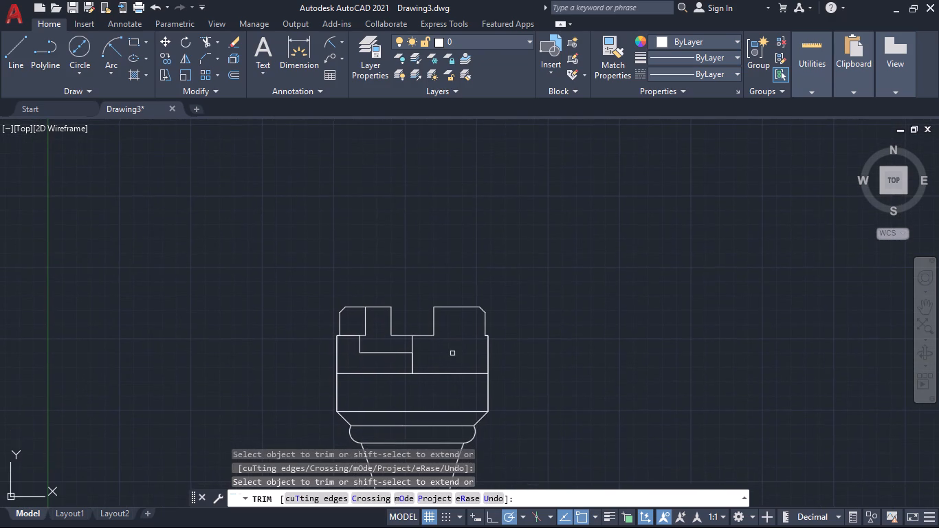
{"action": "middle_click_drag", "start_coordinate": [451, 353], "coordinate": [451, 361]}
{"action": "scroll", "coordinate": [435, 364], "scroll_direction": "up", "scroll_amount": 1}
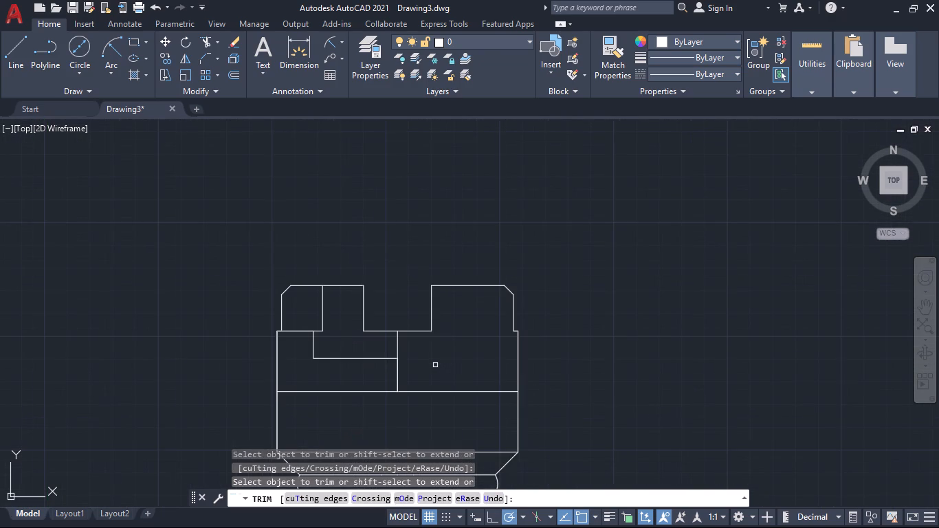
{"action": "left_click", "coordinate": [441, 387]}
{"action": "left_click", "coordinate": [448, 402]}
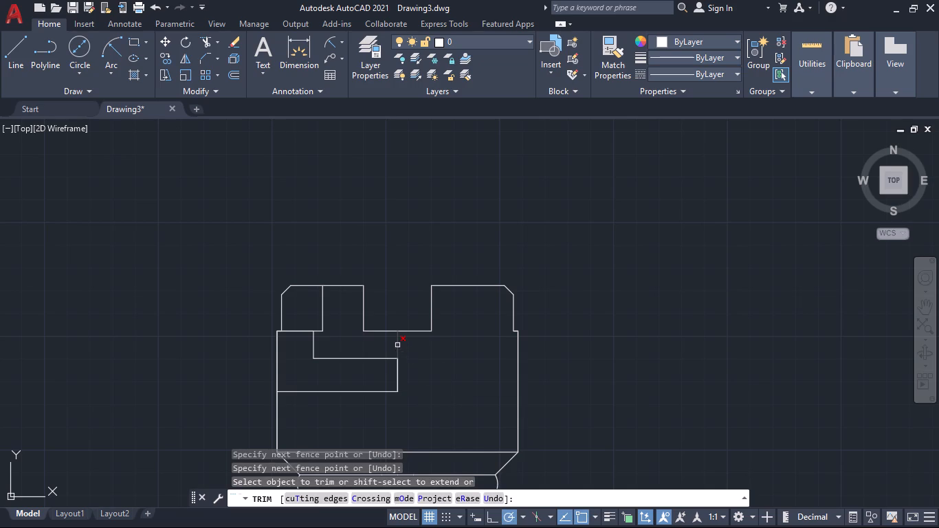
Draw a horizontal line from the right battlement's lower chamfer end across to its inner vertical edge.
{"action": "scroll", "coordinate": [397, 345], "scroll_direction": "up", "scroll_amount": 1}
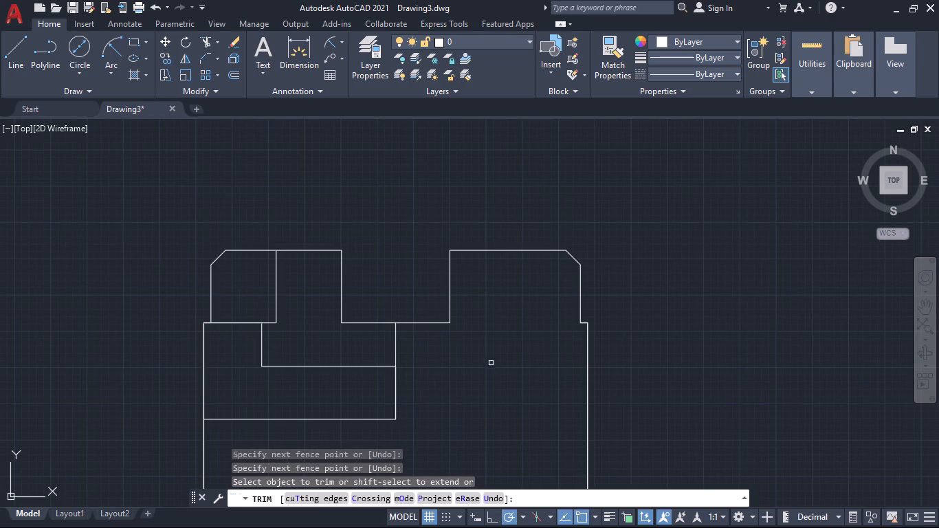
{"action": "middle_click", "coordinate": [494, 360]}
{"action": "left_click", "coordinate": [21, 44]}
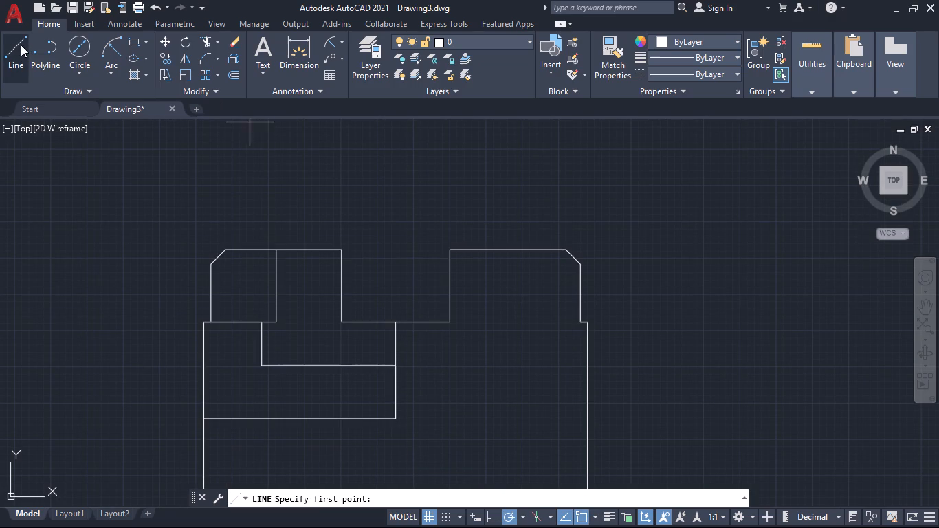
{"action": "left_click", "coordinate": [578, 264]}
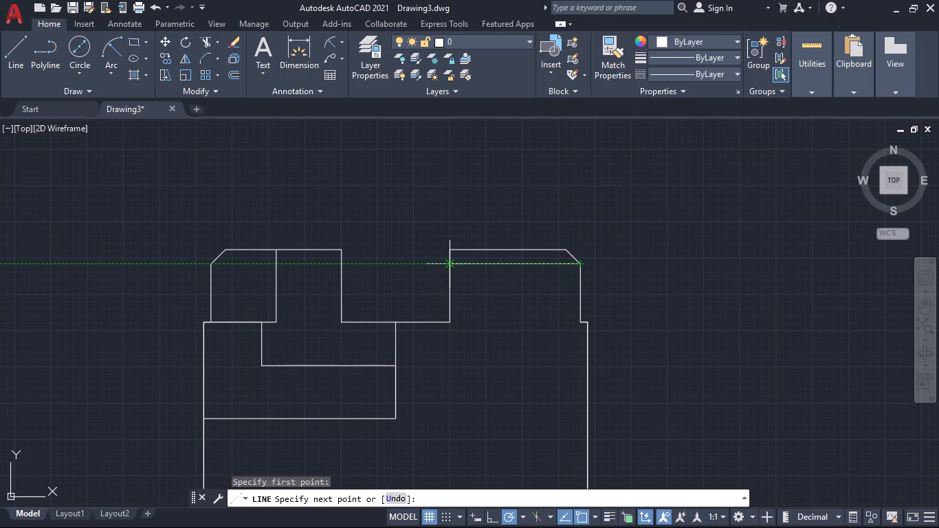
{"action": "left_click", "coordinate": [449, 264]}
{"action": "key", "text": "space"}
Hatch the L-shaped section in the left half of the rook's head with diagonal lines at a scale of 10.
{"action": "scroll", "coordinate": [643, 318], "scroll_direction": "down", "scroll_amount": 2}
{"action": "middle_click_drag", "start_coordinate": [687, 379], "coordinate": [616, 265]}
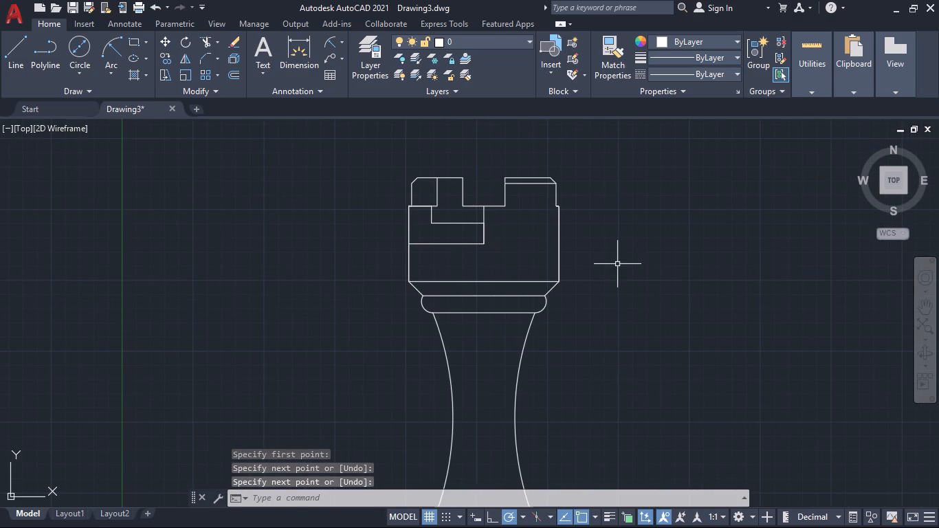
{"action": "middle_click_drag", "start_coordinate": [619, 265], "coordinate": [619, 264]}
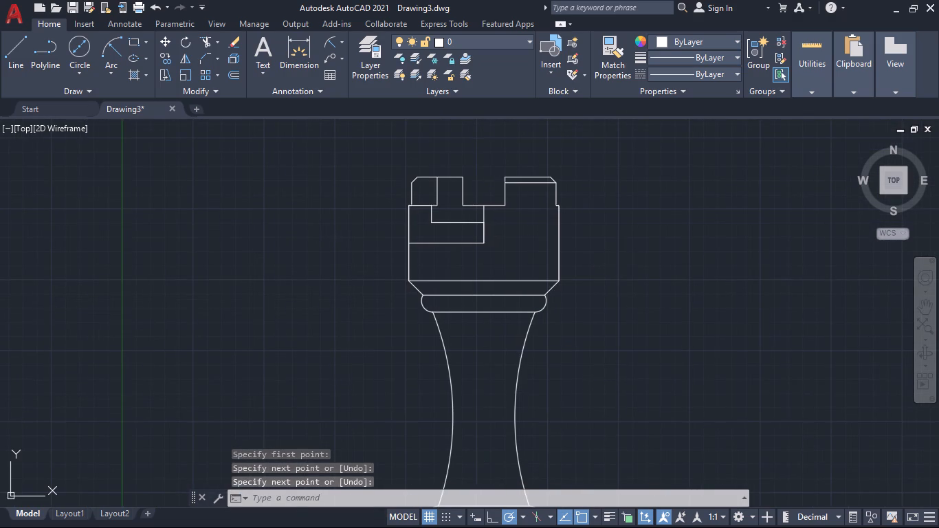
{"action": "middle_click_drag", "start_coordinate": [619, 264], "coordinate": [626, 300]}
{"action": "middle_click_drag", "start_coordinate": [623, 295], "coordinate": [621, 319]}
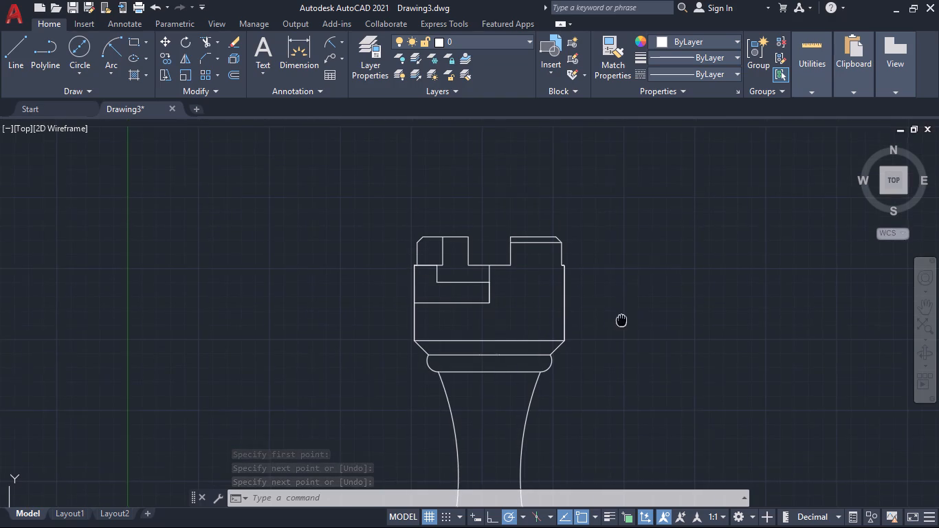
{"action": "middle_click_drag", "start_coordinate": [621, 319], "coordinate": [621, 320]}
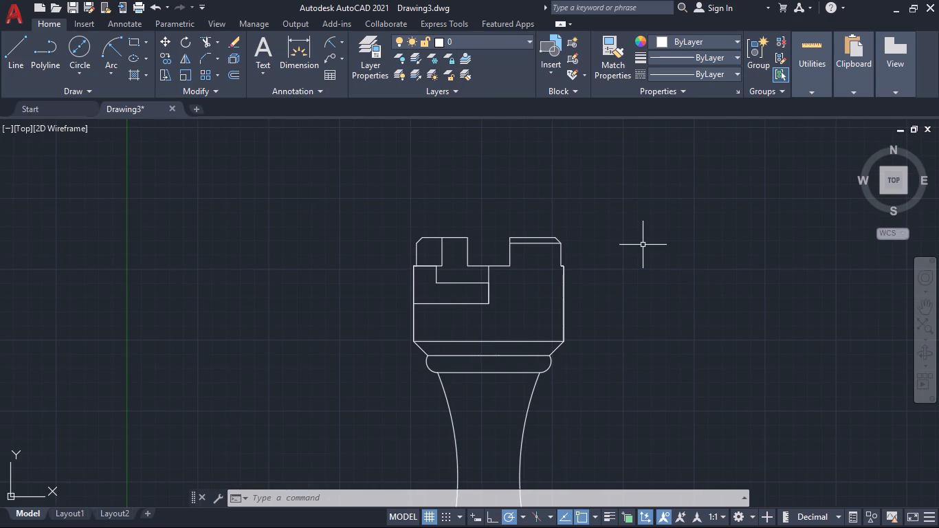
{"action": "middle_click_drag", "start_coordinate": [641, 243], "coordinate": [644, 269]}
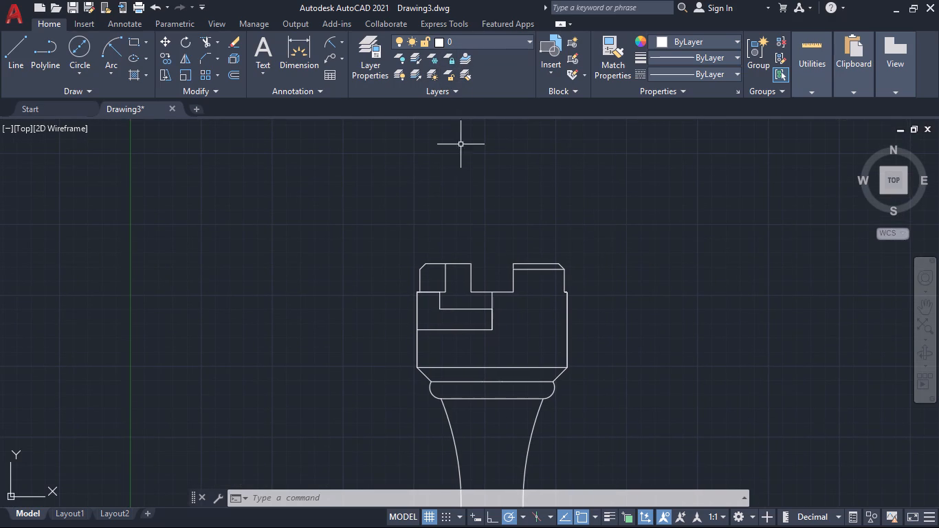
{"action": "key", "text": "h"}
{"action": "key", "text": "Return"}
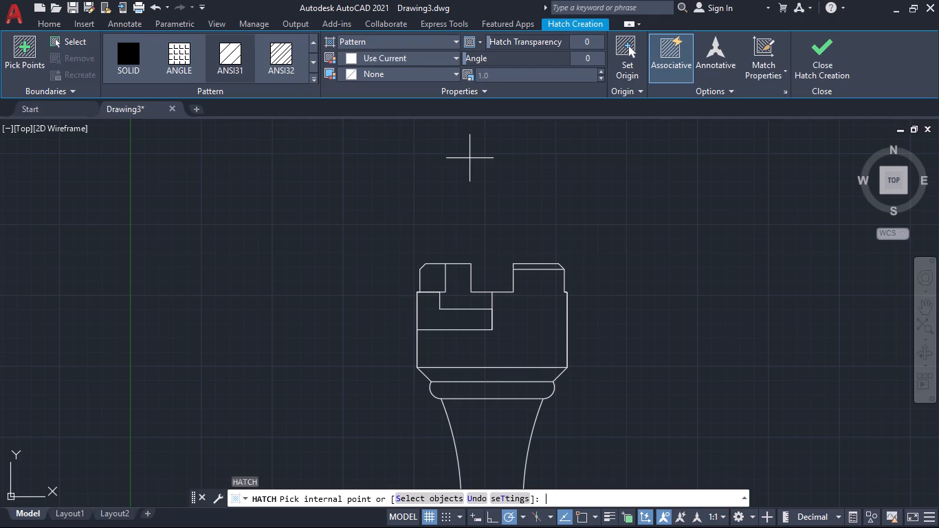
{"action": "left_click", "coordinate": [439, 63]}
{"action": "left_click", "coordinate": [443, 55]}
{"action": "double_click", "coordinate": [506, 80]}
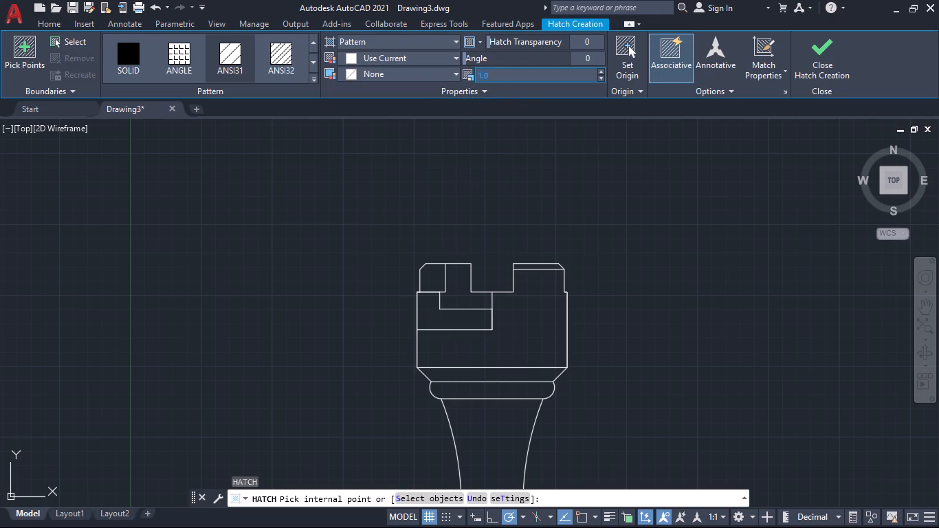
{"action": "type", "text": "45"}
{"action": "key", "text": "BackSpace"}
{"action": "key", "text": "BackSpace"}
{"action": "type", "text": "20"}
{"action": "key", "text": "Return"}
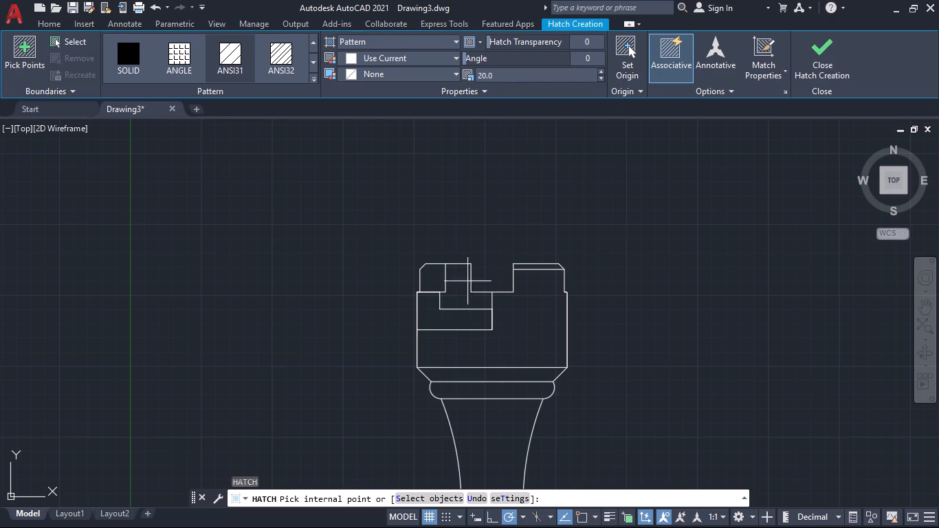
{"action": "double_click", "coordinate": [521, 76]}
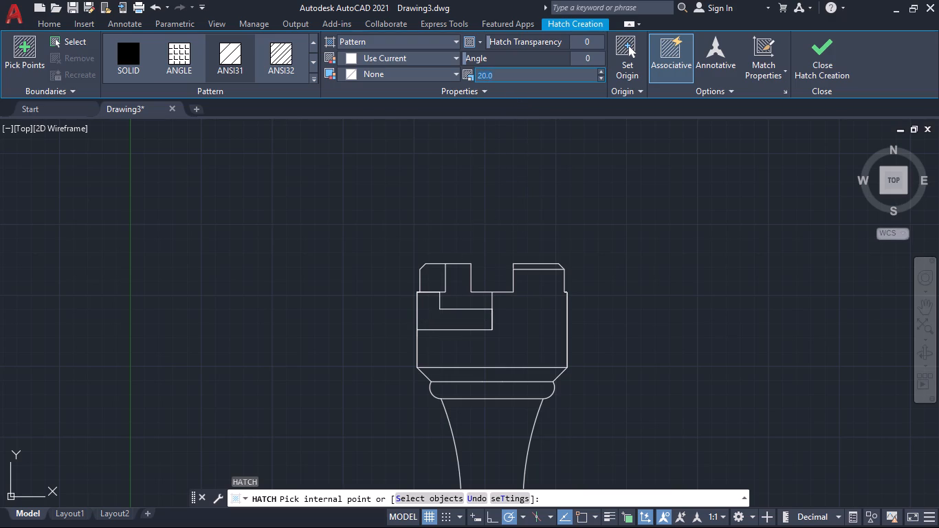
{"action": "type", "text": "10"}
{"action": "key", "text": "Return"}
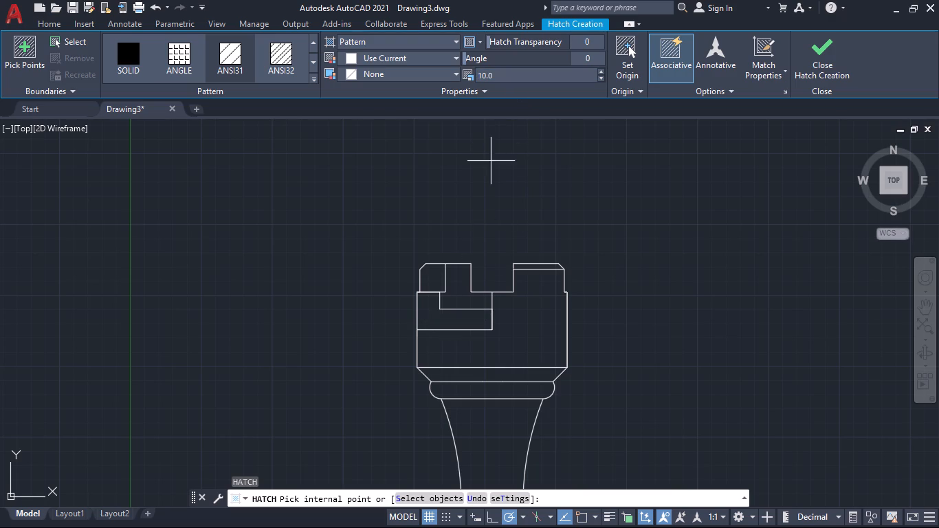
{"action": "left_click", "coordinate": [435, 322]}
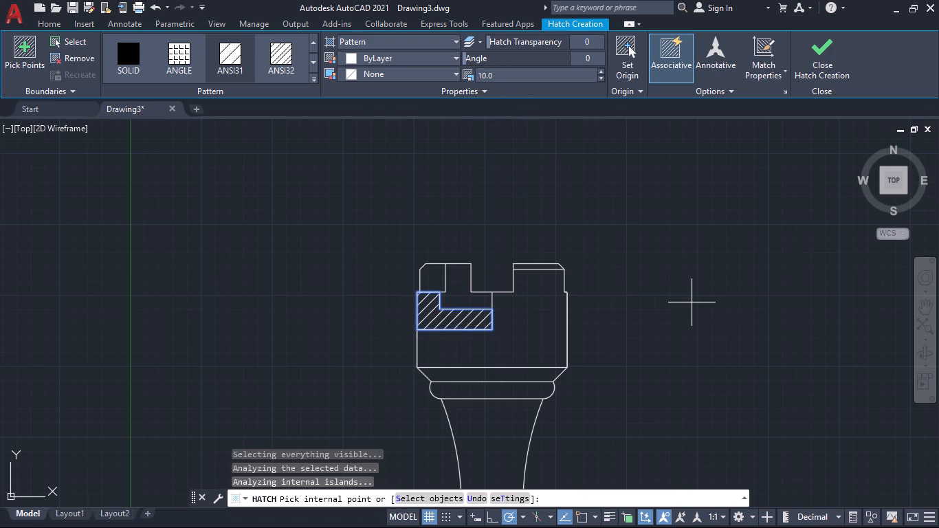
{"action": "key", "text": "Return"}
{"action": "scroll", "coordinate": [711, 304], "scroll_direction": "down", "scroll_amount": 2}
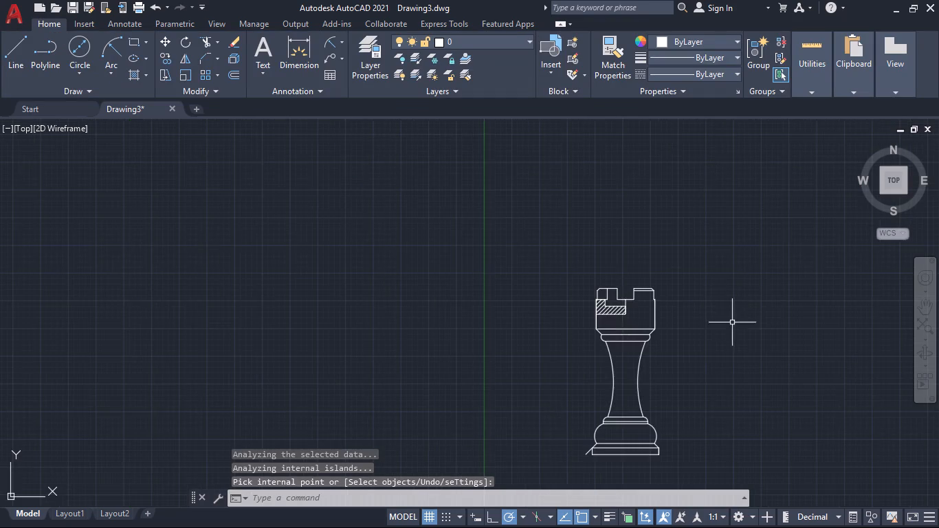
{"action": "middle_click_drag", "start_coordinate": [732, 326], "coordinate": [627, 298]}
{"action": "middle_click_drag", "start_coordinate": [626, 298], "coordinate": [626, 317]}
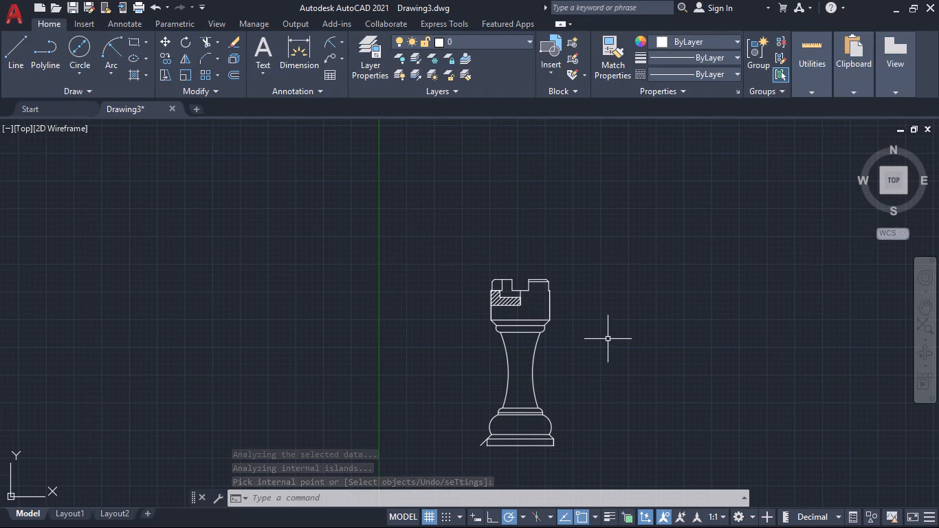
Add an angular dimension between the slanted line and the left vertical edge of the rook's base, with its arc below the base.
{"action": "middle_click_drag", "start_coordinate": [595, 337], "coordinate": [595, 302]}
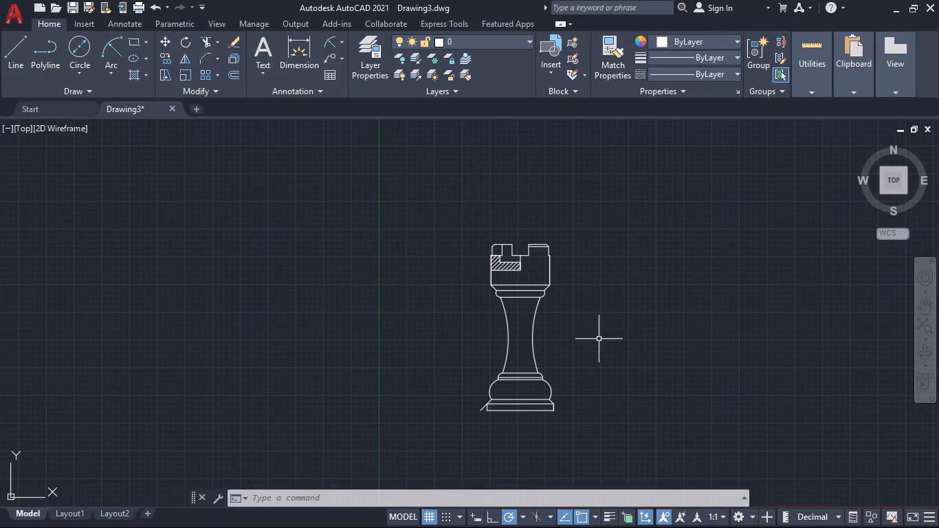
{"action": "middle_click_drag", "start_coordinate": [599, 339], "coordinate": [600, 259]}
{"action": "middle_click_drag", "start_coordinate": [623, 319], "coordinate": [663, 263]}
{"action": "scroll", "coordinate": [552, 289], "scroll_direction": "up", "scroll_amount": 2}
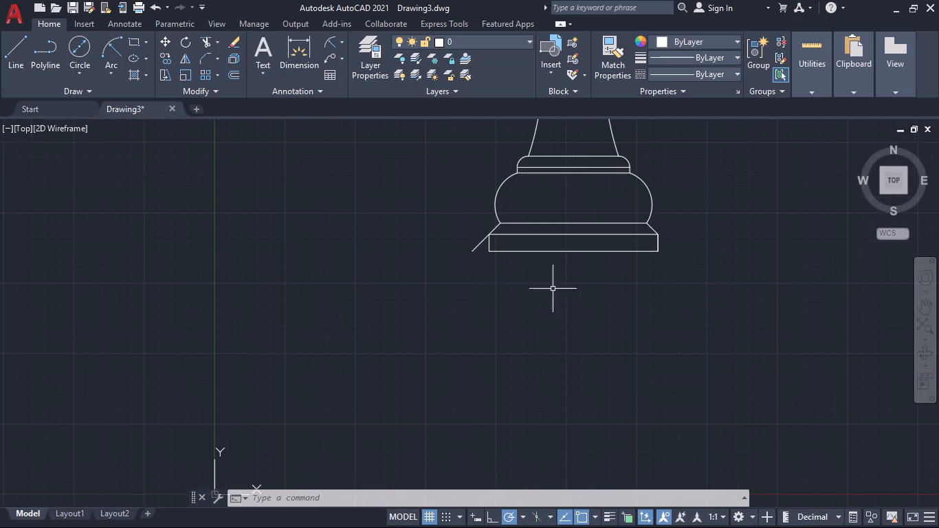
{"action": "middle_click_drag", "start_coordinate": [560, 327], "coordinate": [553, 305]}
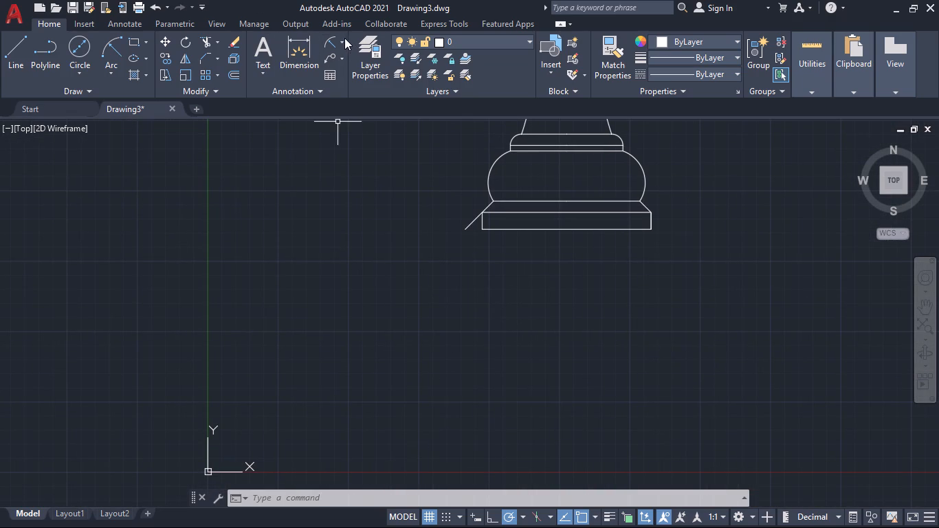
{"action": "left_click", "coordinate": [344, 41]}
{"action": "left_click", "coordinate": [346, 110]}
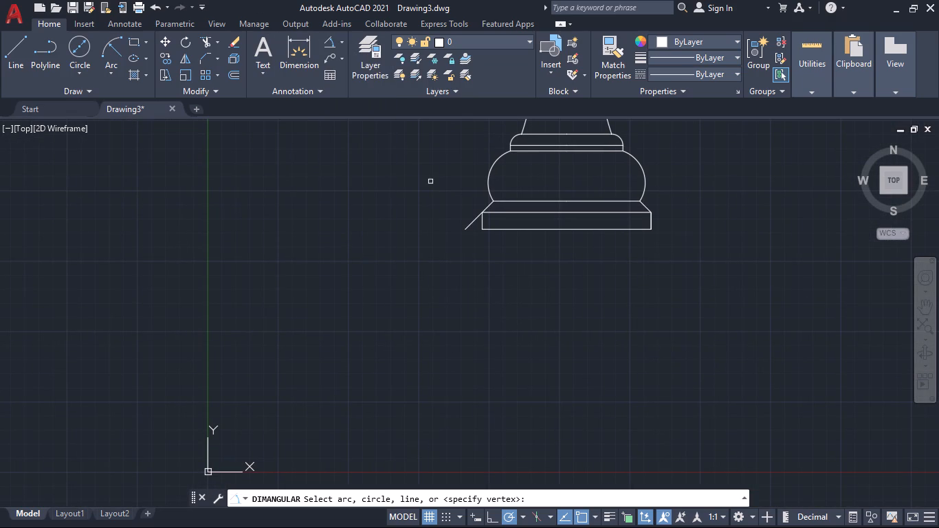
{"action": "scroll", "coordinate": [472, 219], "scroll_direction": "up", "scroll_amount": 3}
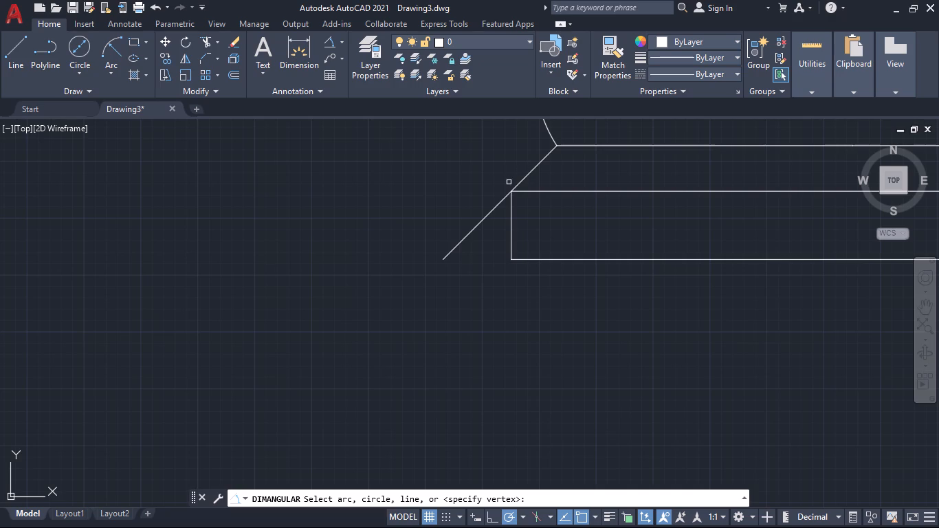
{"action": "left_click", "coordinate": [479, 224]}
{"action": "left_click", "coordinate": [511, 248]}
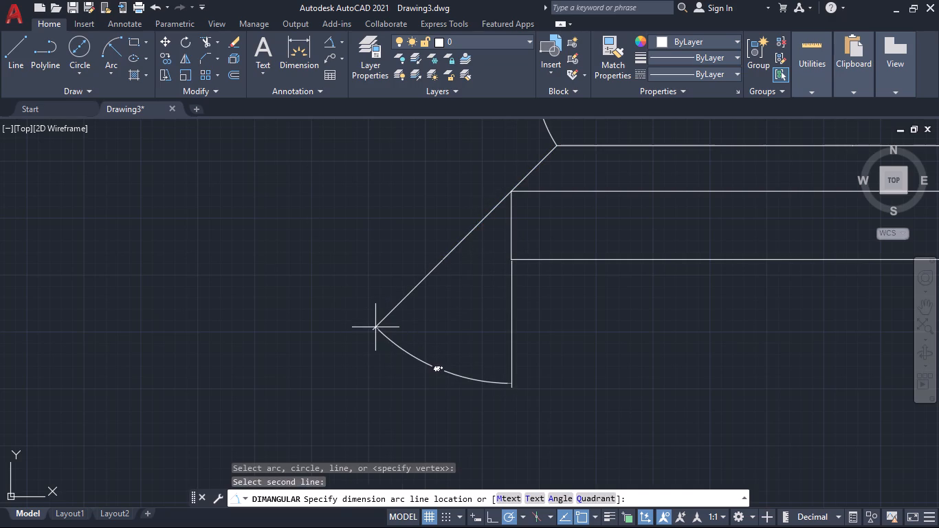
{"action": "left_click", "coordinate": [375, 327]}
Modify the Standard dimension style to an arrow size of 0.5 and a text height of 1, and set it current.
{"action": "scroll", "coordinate": [574, 358], "scroll_direction": "down", "scroll_amount": 1}
{"action": "middle_click_drag", "start_coordinate": [561, 353], "coordinate": [386, 307]}
{"action": "scroll", "coordinate": [393, 309], "scroll_direction": "down", "scroll_amount": 1}
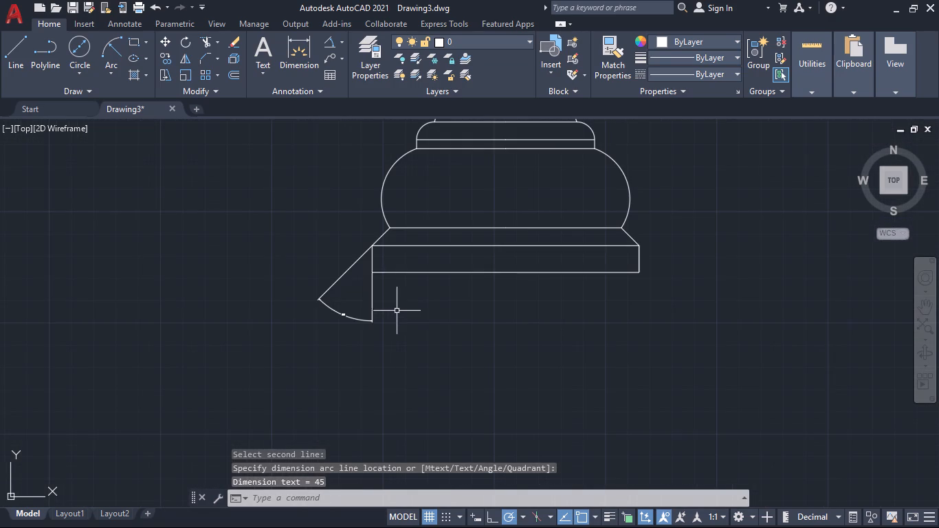
{"action": "key", "text": "d"}
{"action": "key", "text": "Return"}
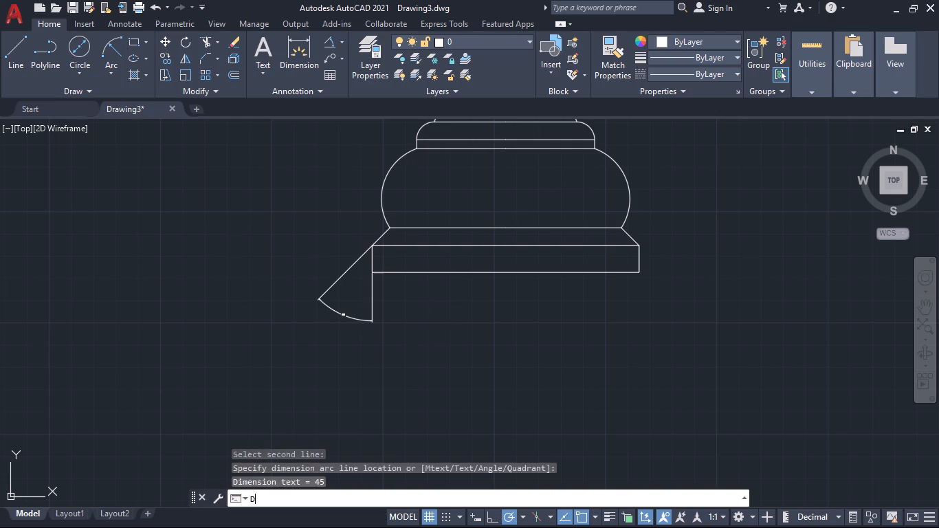
{"action": "left_click", "coordinate": [617, 239]}
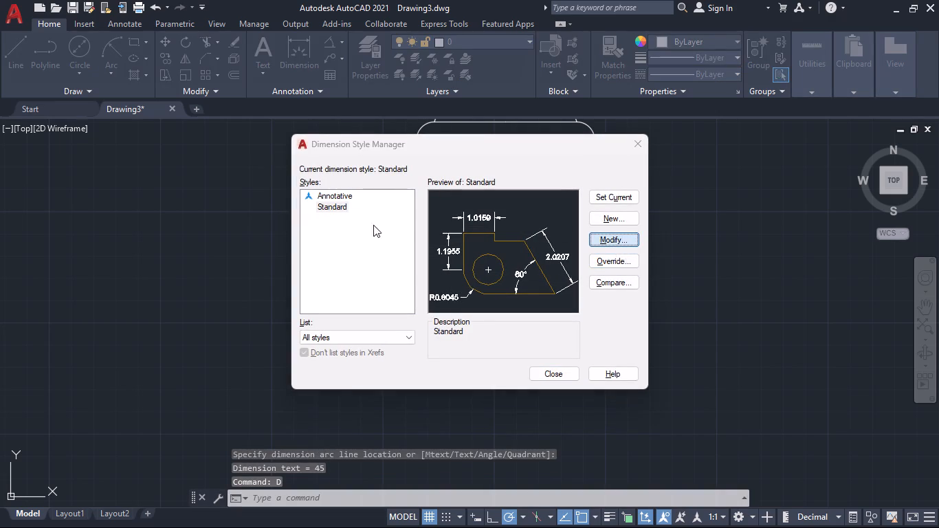
{"action": "left_click", "coordinate": [393, 148]}
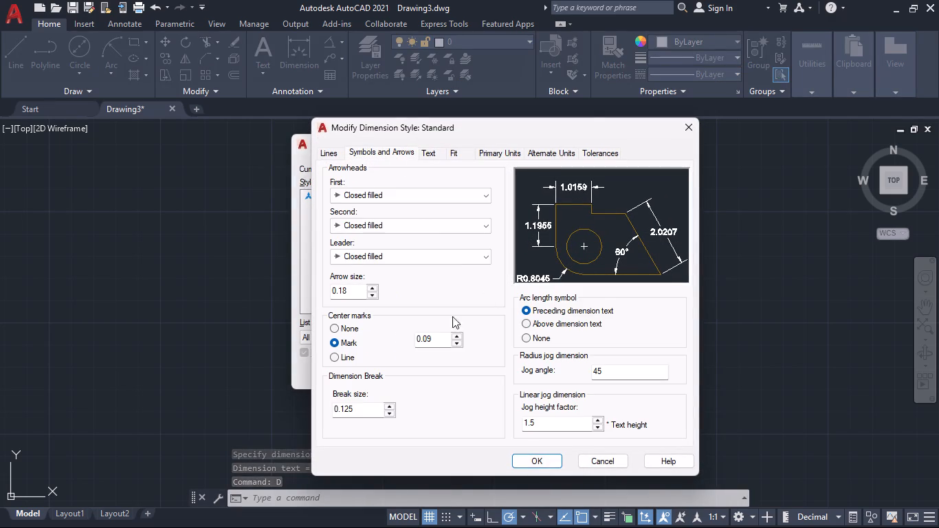
{"action": "double_click", "coordinate": [351, 291]}
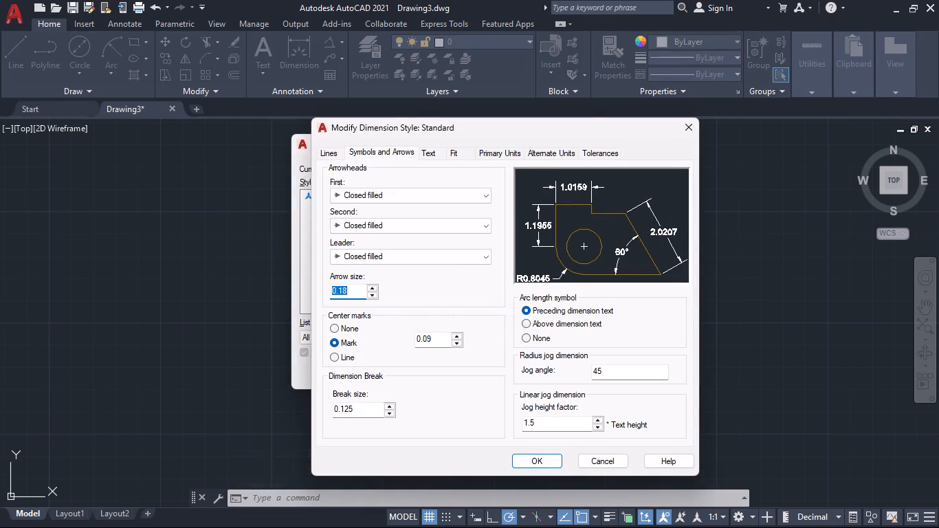
{"action": "type", "text": "0.5"}
{"action": "key", "text": "Return"}
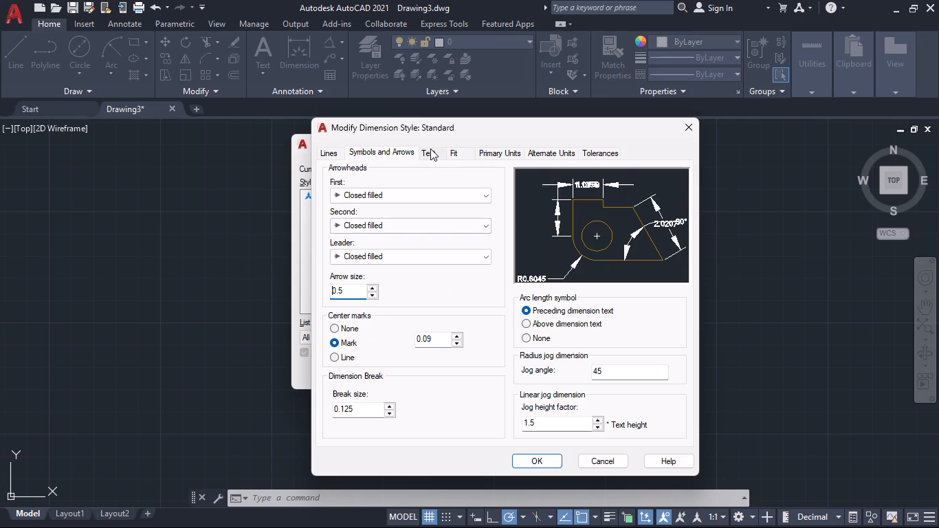
{"action": "left_click", "coordinate": [430, 148]}
{"action": "double_click", "coordinate": [467, 247]}
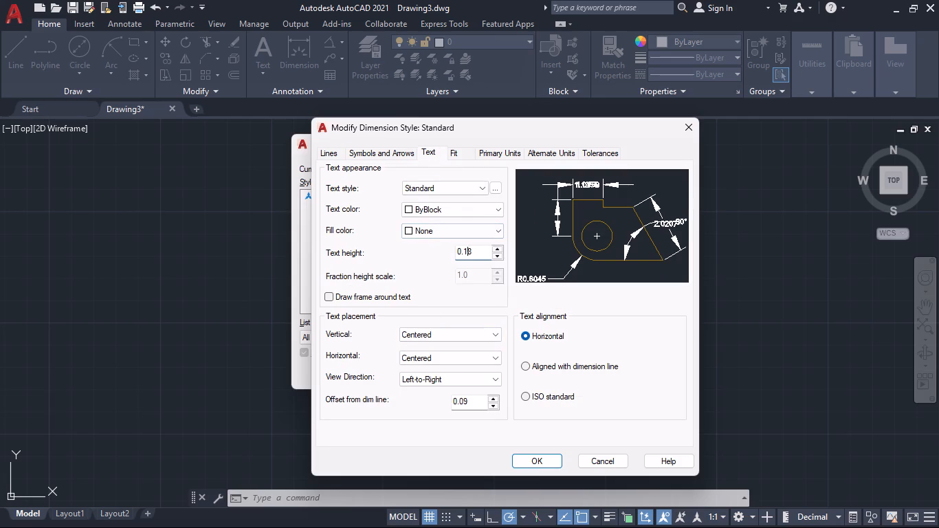
{"action": "key", "text": "1"}
{"action": "left_click", "coordinate": [553, 463]}
{"action": "left_click", "coordinate": [618, 197]}
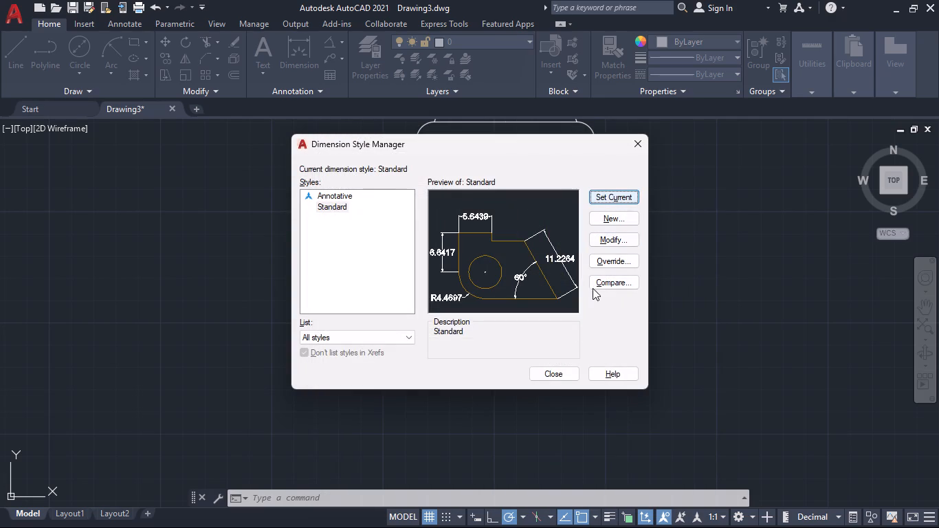
{"action": "left_click", "coordinate": [556, 379]}
Add a horizontal linear dimension across the full width of the base's bottom edge, placed just below it.
{"action": "scroll", "coordinate": [440, 320], "scroll_direction": "down", "scroll_amount": 4}
{"action": "middle_click_drag", "start_coordinate": [441, 339], "coordinate": [439, 363]}
{"action": "scroll", "coordinate": [436, 349], "scroll_direction": "up", "scroll_amount": 4}
{"action": "middle_click_drag", "start_coordinate": [436, 347], "coordinate": [384, 327]}
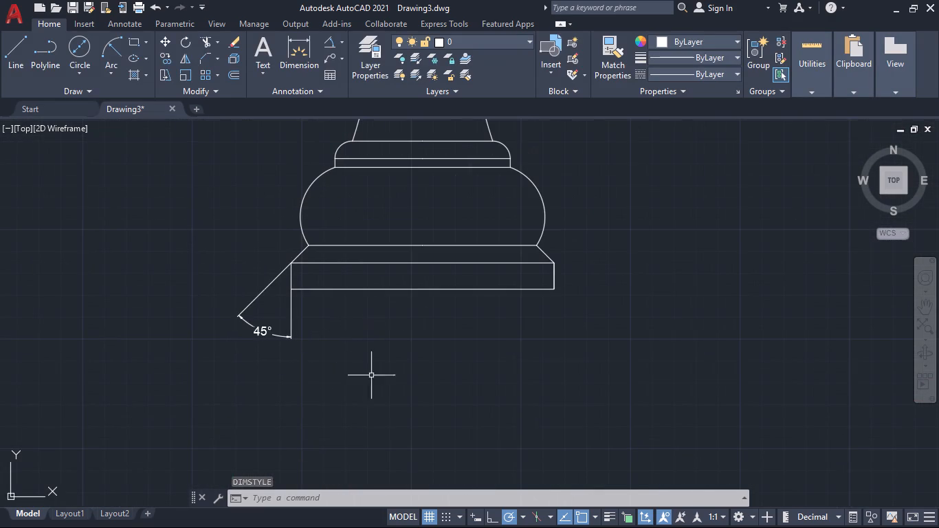
{"action": "left_click", "coordinate": [306, 41]}
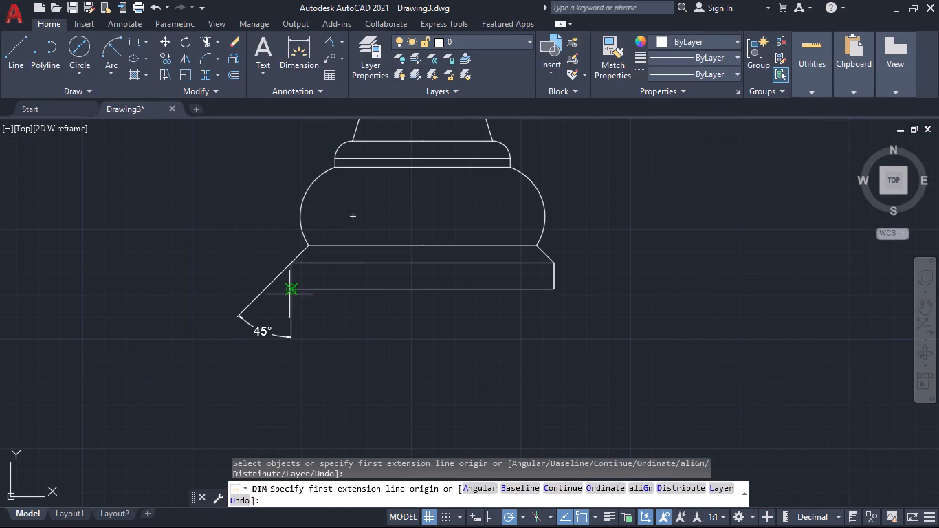
{"action": "left_click", "coordinate": [291, 287]}
{"action": "left_click", "coordinate": [555, 289]}
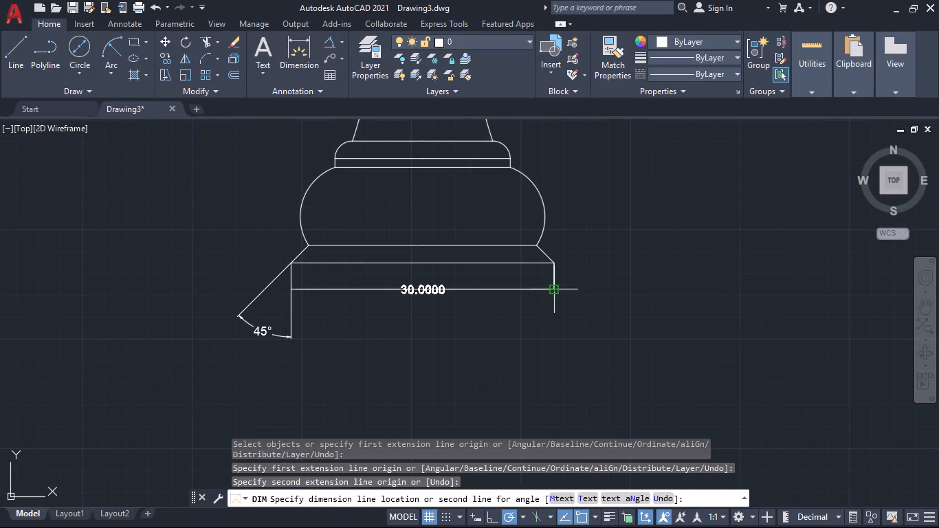
{"action": "left_click", "coordinate": [547, 320]}
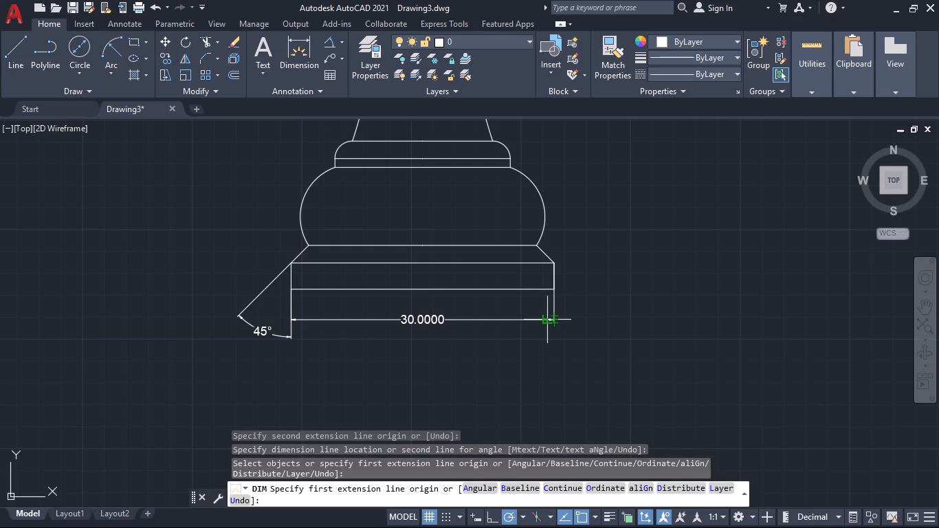
{"action": "key", "text": "Escape"}
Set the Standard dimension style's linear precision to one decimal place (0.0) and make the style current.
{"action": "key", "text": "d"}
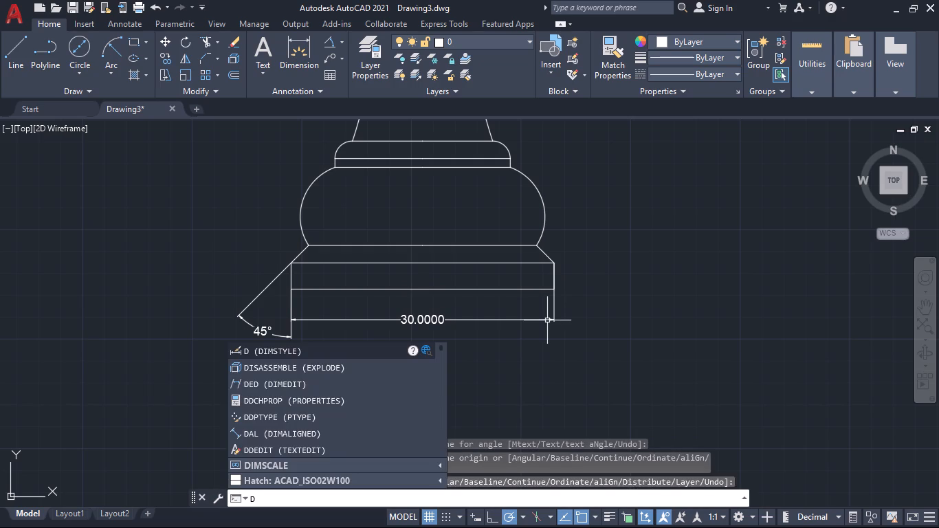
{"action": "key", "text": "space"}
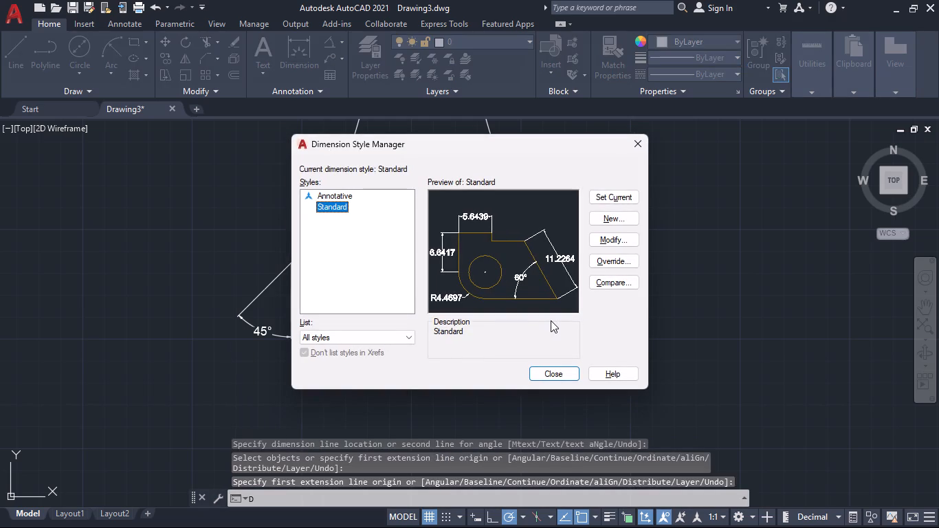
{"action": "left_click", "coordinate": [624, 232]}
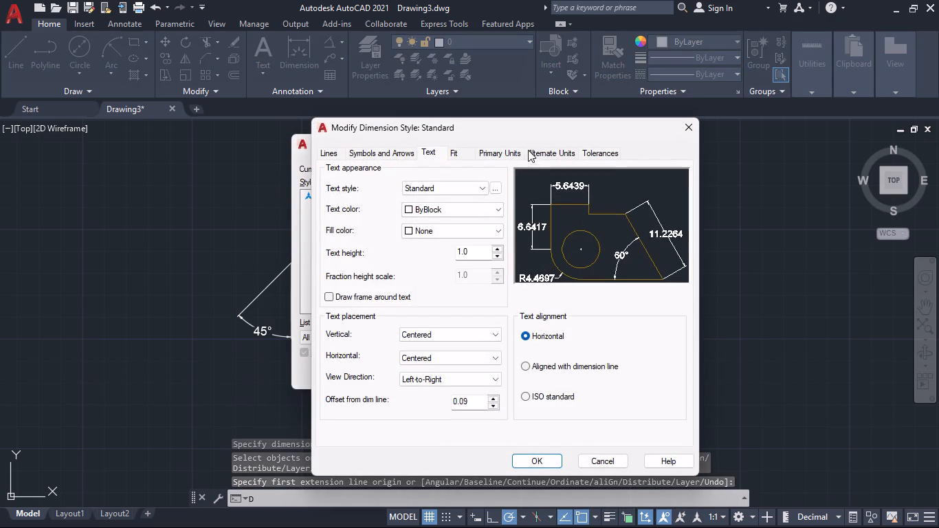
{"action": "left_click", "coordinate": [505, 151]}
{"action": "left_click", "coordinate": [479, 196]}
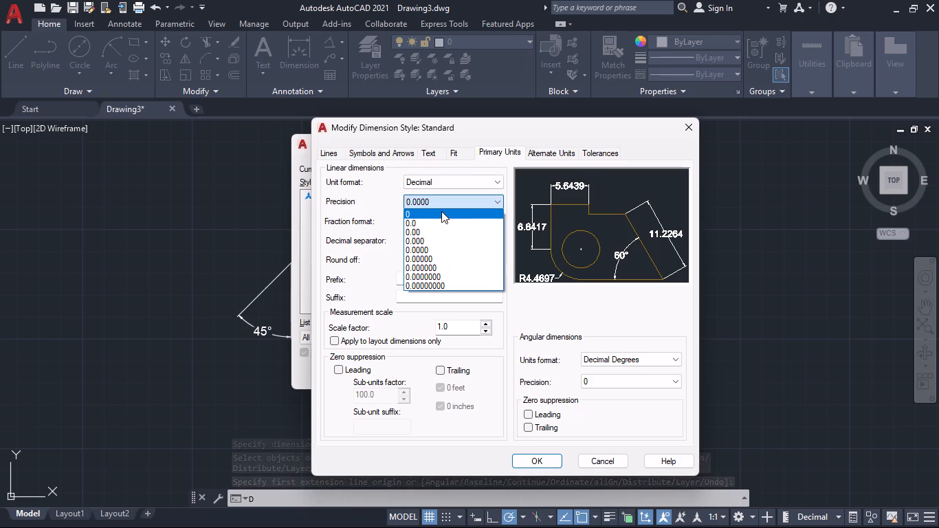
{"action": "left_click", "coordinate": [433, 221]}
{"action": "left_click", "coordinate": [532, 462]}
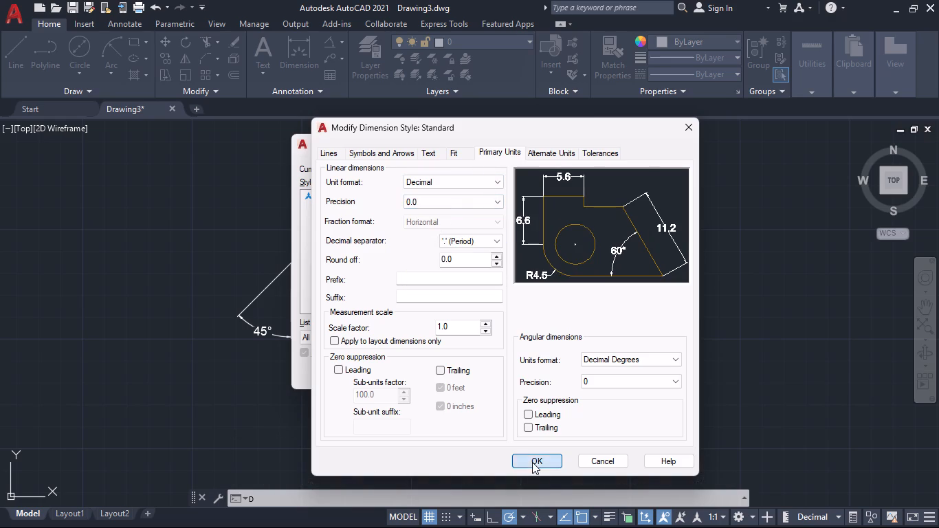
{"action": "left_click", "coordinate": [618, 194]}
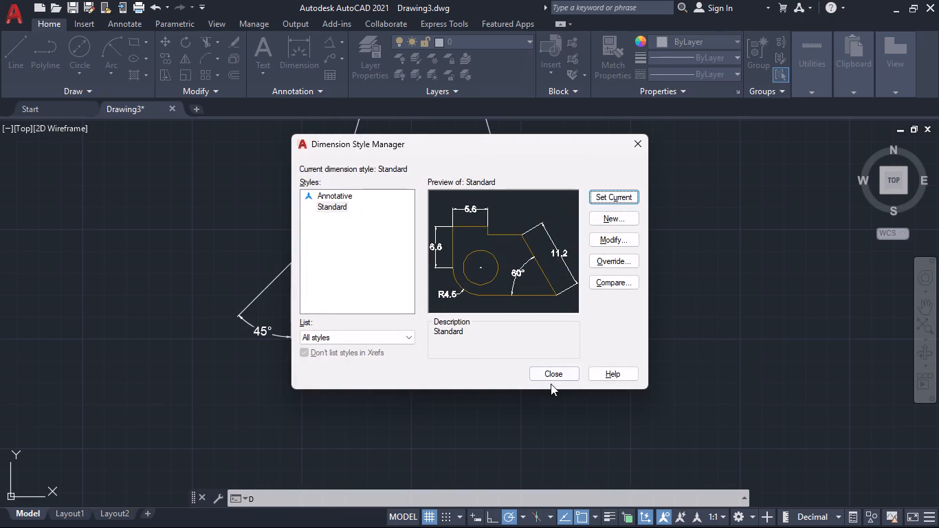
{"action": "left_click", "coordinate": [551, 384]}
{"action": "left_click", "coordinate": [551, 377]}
Set the Standard dimension style's linear precision to whole numbers (0) and make the style current.
{"action": "scroll", "coordinate": [487, 388], "scroll_direction": "down", "scroll_amount": 1}
{"action": "middle_click_drag", "start_coordinate": [478, 382], "coordinate": [494, 405]}
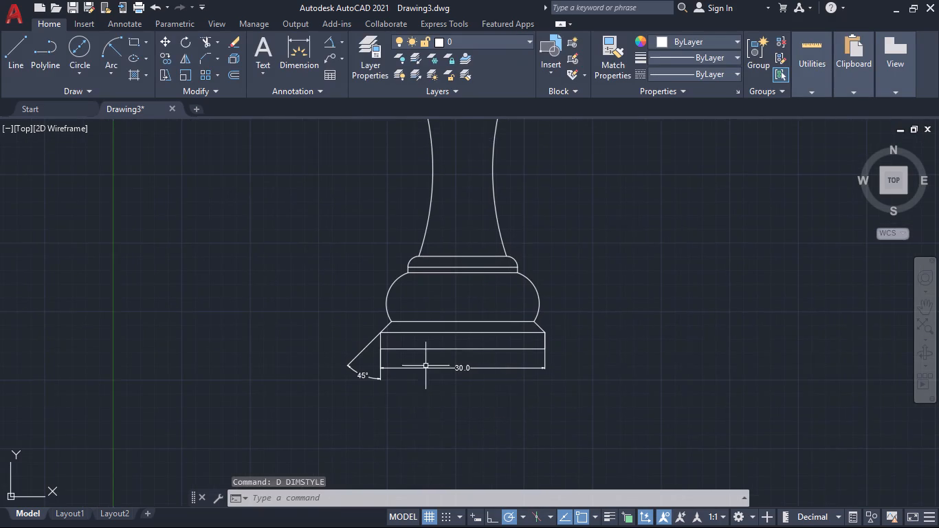
{"action": "scroll", "coordinate": [426, 366], "scroll_direction": "up", "scroll_amount": 1}
{"action": "middle_click_drag", "start_coordinate": [487, 401], "coordinate": [440, 387]}
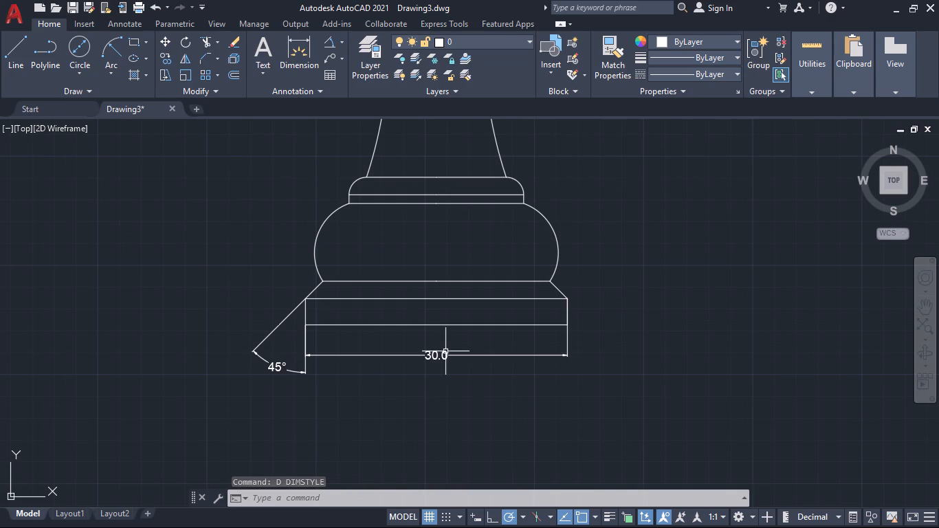
{"action": "key", "text": "space"}
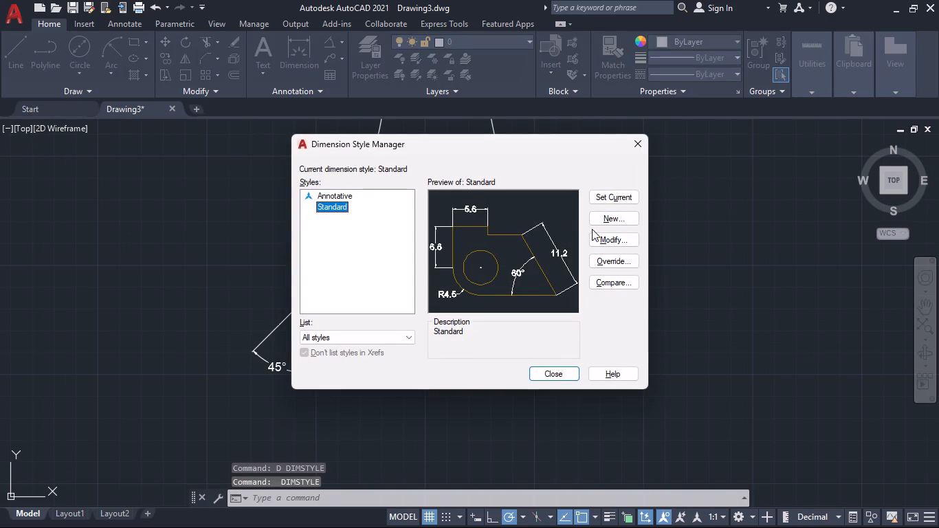
{"action": "left_click", "coordinate": [611, 240]}
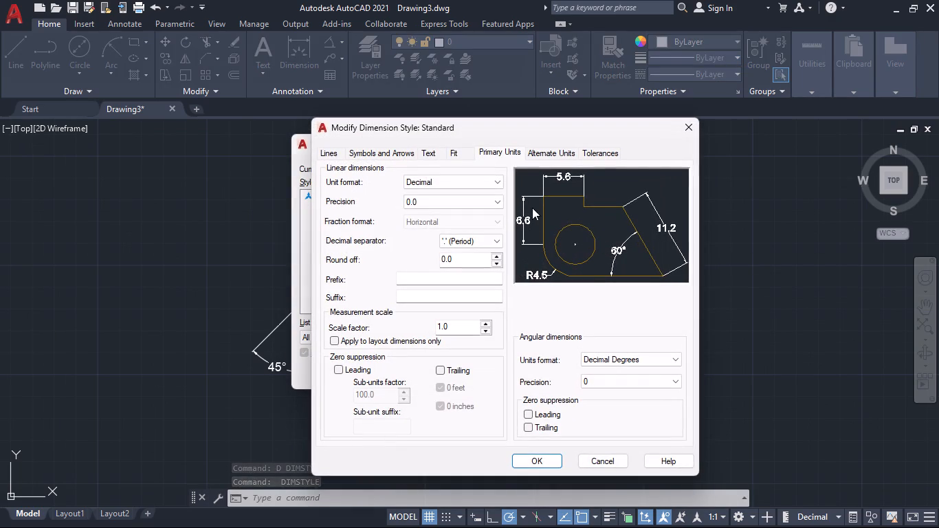
{"action": "left_click", "coordinate": [469, 195]}
{"action": "left_click", "coordinate": [446, 212]}
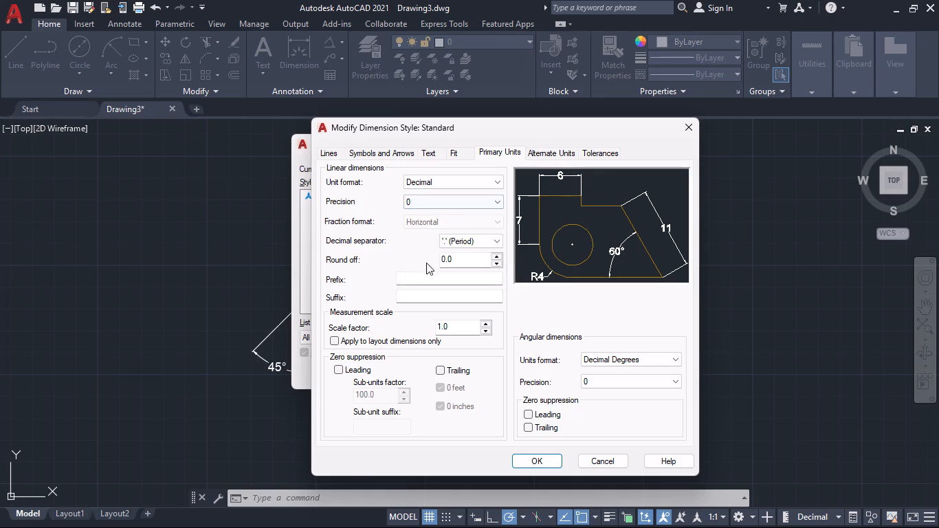
{"action": "left_click", "coordinate": [529, 459]}
{"action": "left_click", "coordinate": [610, 195]}
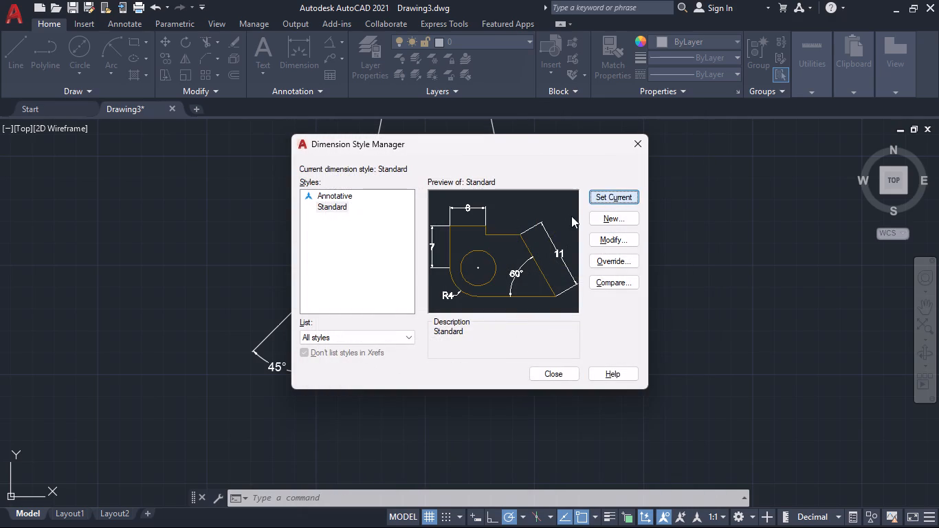
{"action": "left_click", "coordinate": [645, 147]}
Examine how the arrowheads and text of the base's linear and angular dimensions read against the rook outline.
{"action": "scroll", "coordinate": [560, 274], "scroll_direction": "down", "scroll_amount": 1}
{"action": "middle_click_drag", "start_coordinate": [649, 260], "coordinate": [652, 325]}
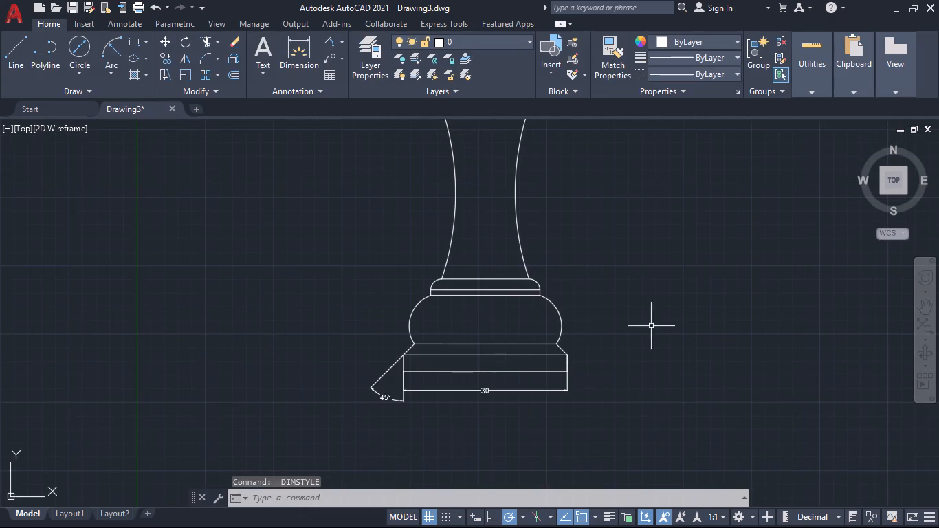
{"action": "scroll", "coordinate": [647, 317], "scroll_direction": "down", "scroll_amount": 1}
{"action": "middle_click_drag", "start_coordinate": [670, 304], "coordinate": [574, 318]}
{"action": "scroll", "coordinate": [562, 322], "scroll_direction": "up", "scroll_amount": 1}
{"action": "middle_click_drag", "start_coordinate": [544, 339], "coordinate": [617, 265]}
{"action": "scroll", "coordinate": [487, 345], "scroll_direction": "up", "scroll_amount": 1}
{"action": "scroll", "coordinate": [667, 335], "scroll_direction": "down", "scroll_amount": 1}
{"action": "middle_click_drag", "start_coordinate": [667, 335], "coordinate": [667, 353]}
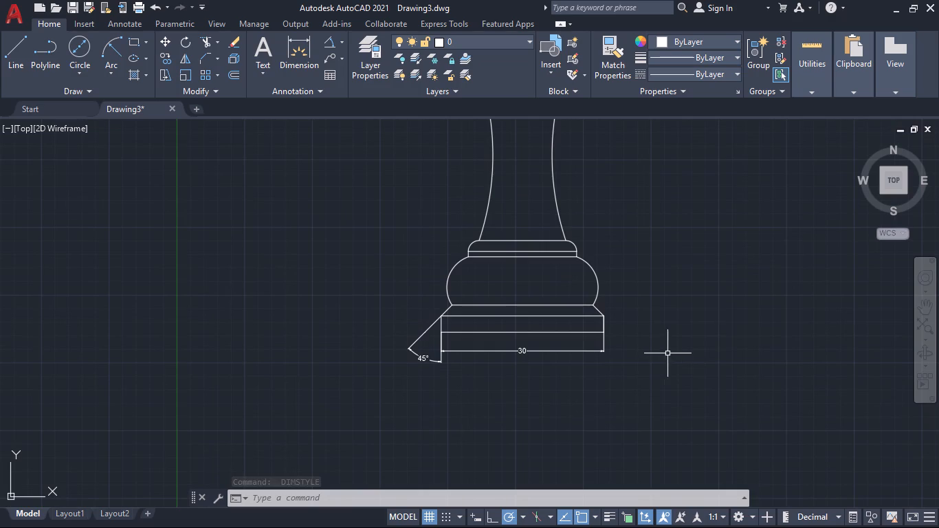
{"action": "middle_click_drag", "start_coordinate": [714, 321], "coordinate": [672, 336]}
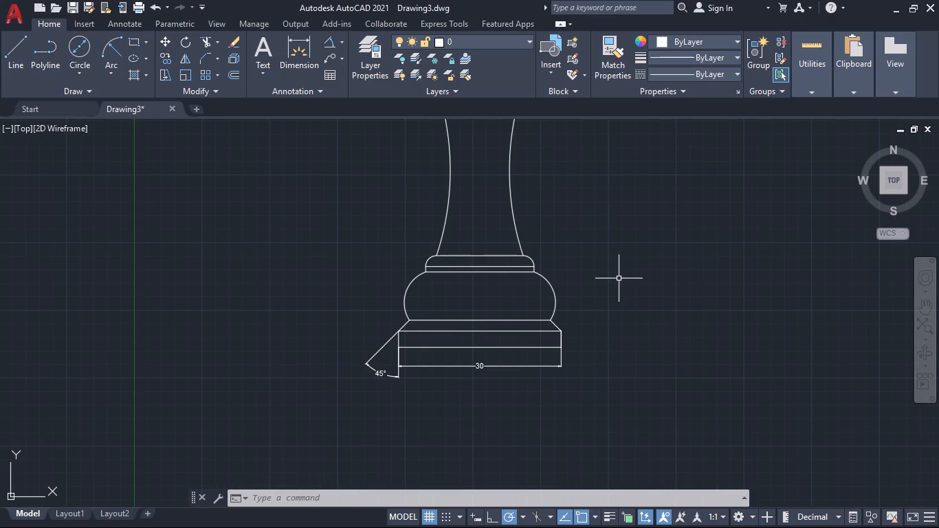
Set the Standard dimension style's arrow size to 1 and make the style current.
{"action": "key", "text": "space"}
{"action": "left_click", "coordinate": [601, 239]}
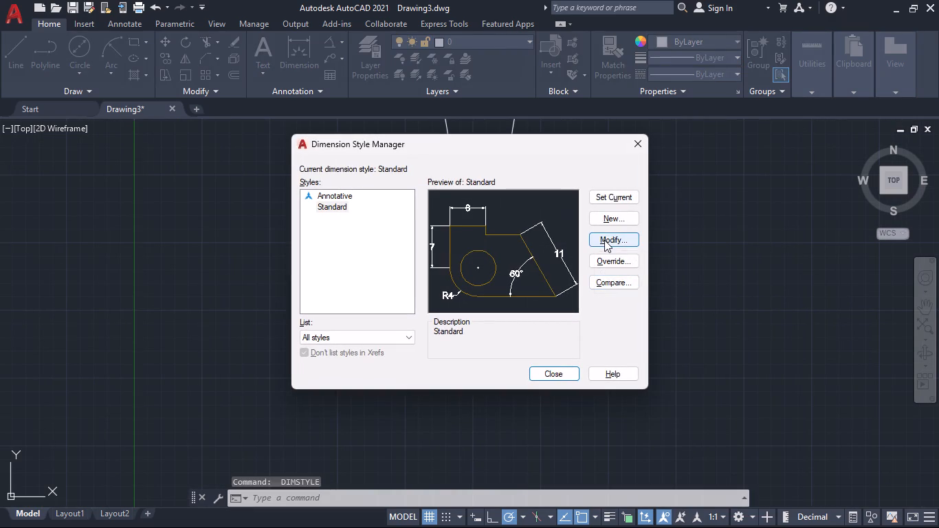
{"action": "left_click", "coordinate": [383, 155]}
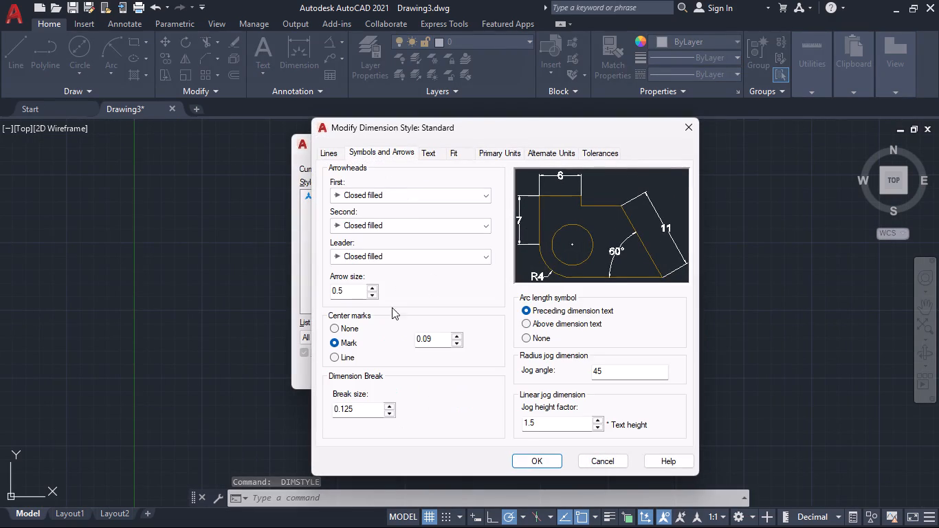
{"action": "double_click", "coordinate": [353, 290]}
{"action": "key", "text": "1"}
{"action": "key", "text": "Return"}
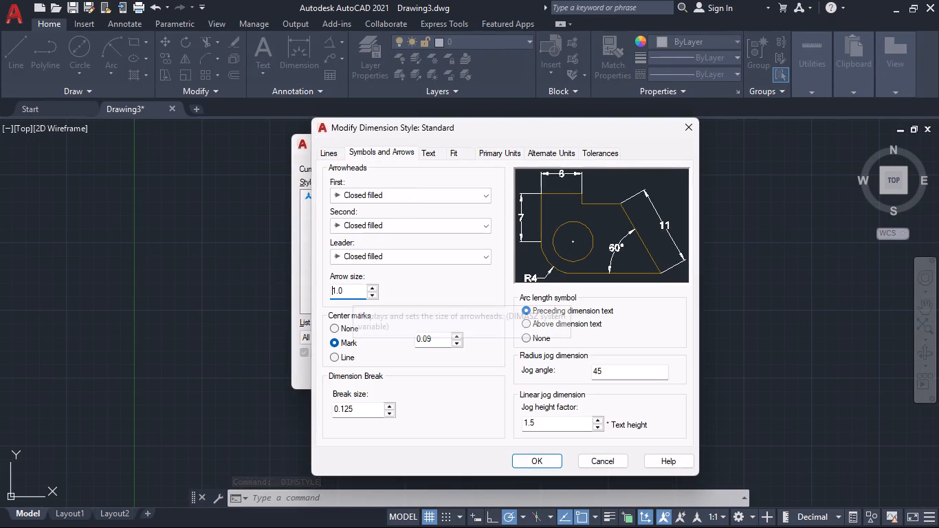
{"action": "left_click", "coordinate": [538, 465]}
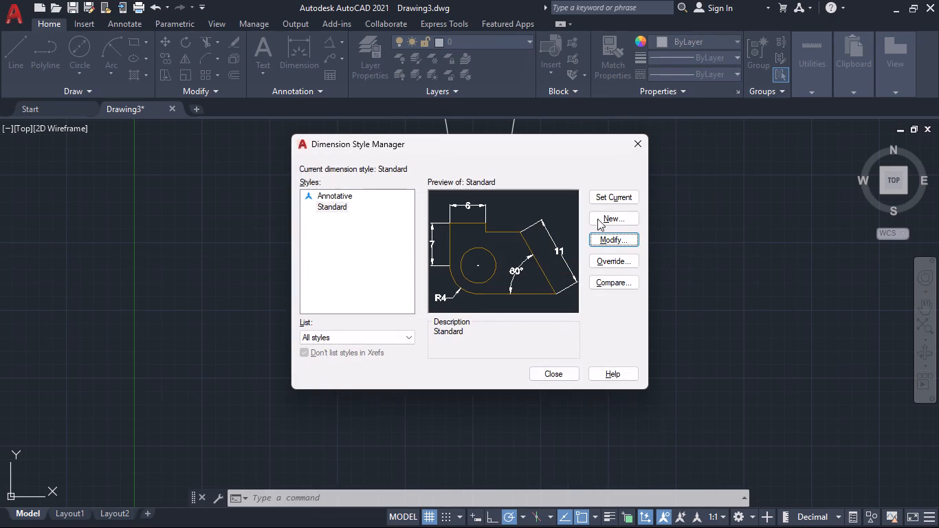
{"action": "left_click", "coordinate": [606, 188]}
{"action": "left_click", "coordinate": [551, 376]}
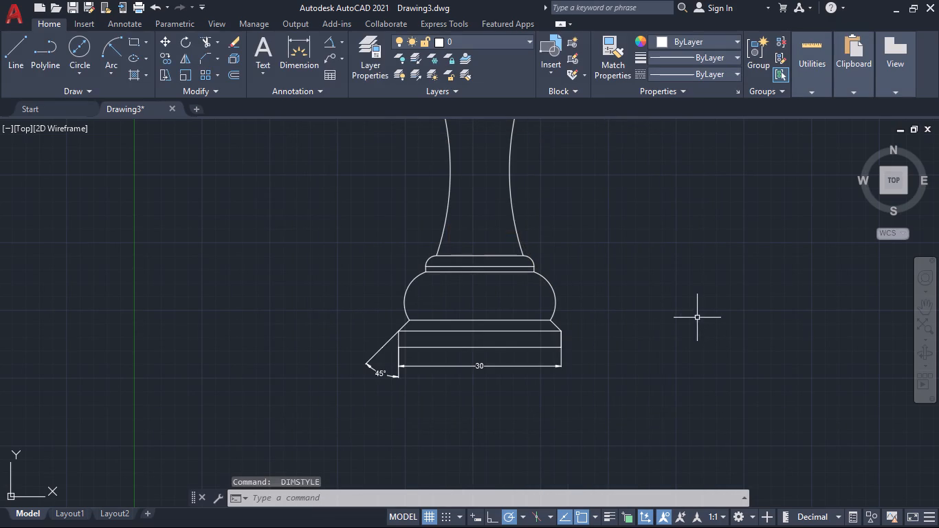
Add a horizontal linear dimension across the chamfer's upper edge, placed between the base's bottom edge and the overall width dimension.
{"action": "scroll", "coordinate": [671, 323], "scroll_direction": "down", "scroll_amount": 1}
{"action": "middle_click", "coordinate": [647, 338]}
{"action": "scroll", "coordinate": [587, 346], "scroll_direction": "up", "scroll_amount": 2}
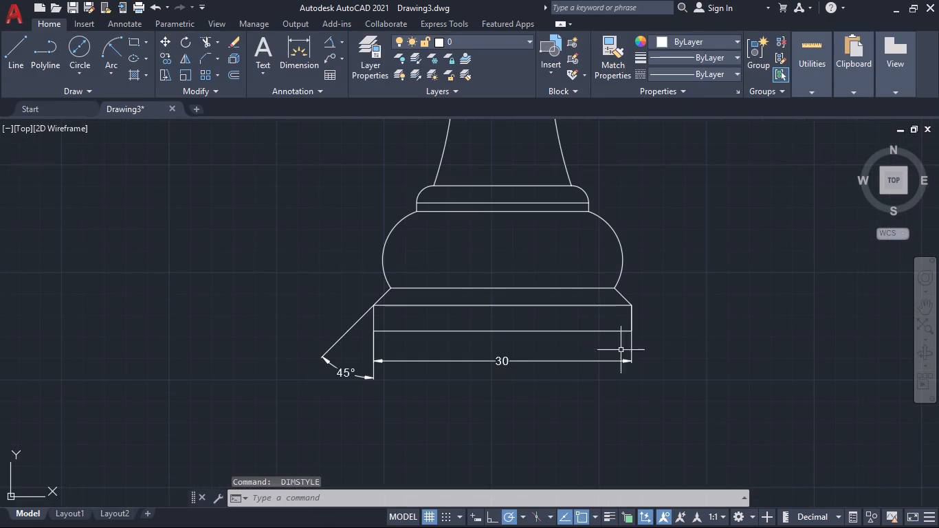
{"action": "middle_click_drag", "start_coordinate": [715, 292], "coordinate": [713, 342]}
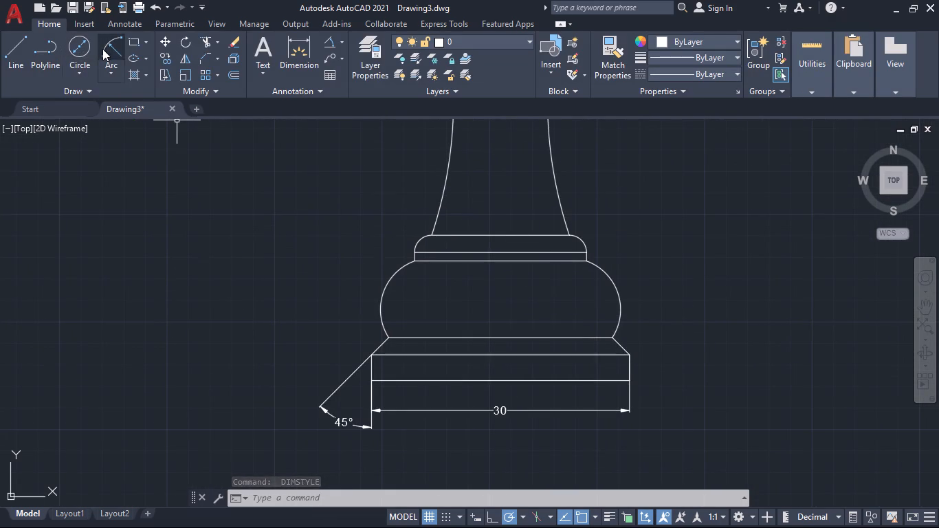
{"action": "left_click", "coordinate": [291, 49]}
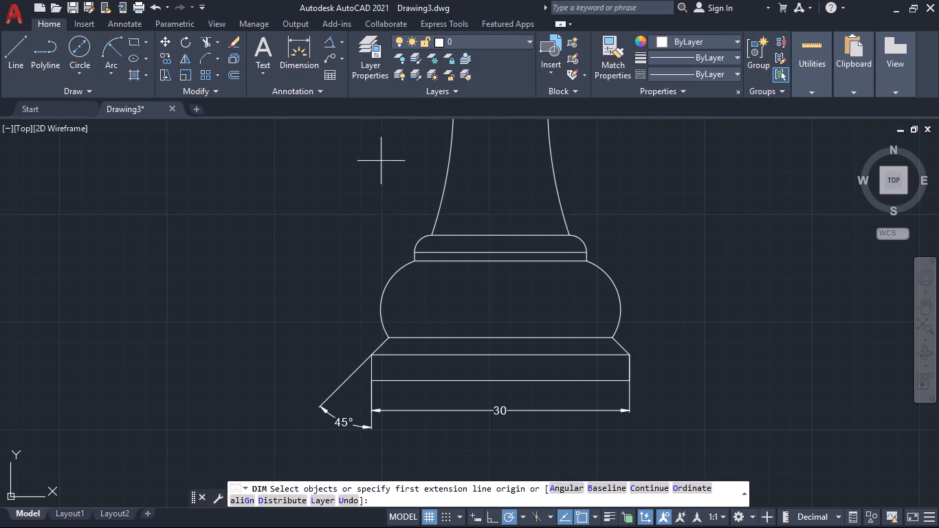
{"action": "middle_click_drag", "start_coordinate": [454, 315], "coordinate": [424, 228]}
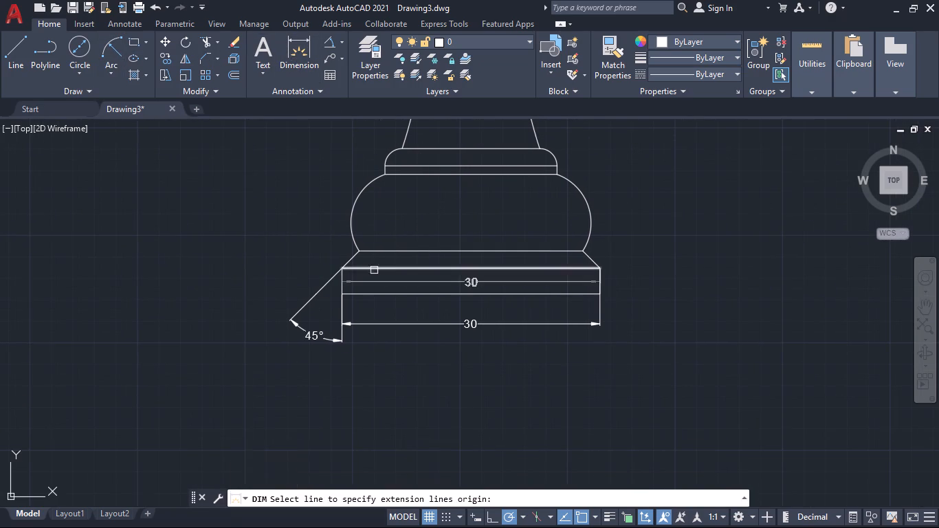
{"action": "scroll", "coordinate": [362, 255], "scroll_direction": "up", "scroll_amount": 1}
{"action": "middle_click_drag", "start_coordinate": [411, 298], "coordinate": [347, 250]}
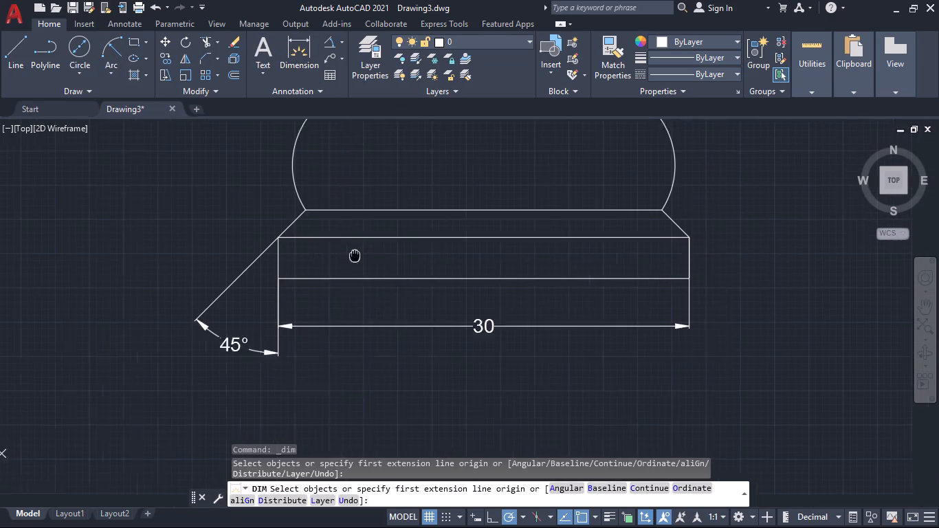
{"action": "middle_click_drag", "start_coordinate": [347, 250], "coordinate": [344, 246]}
{"action": "left_click", "coordinate": [287, 197]}
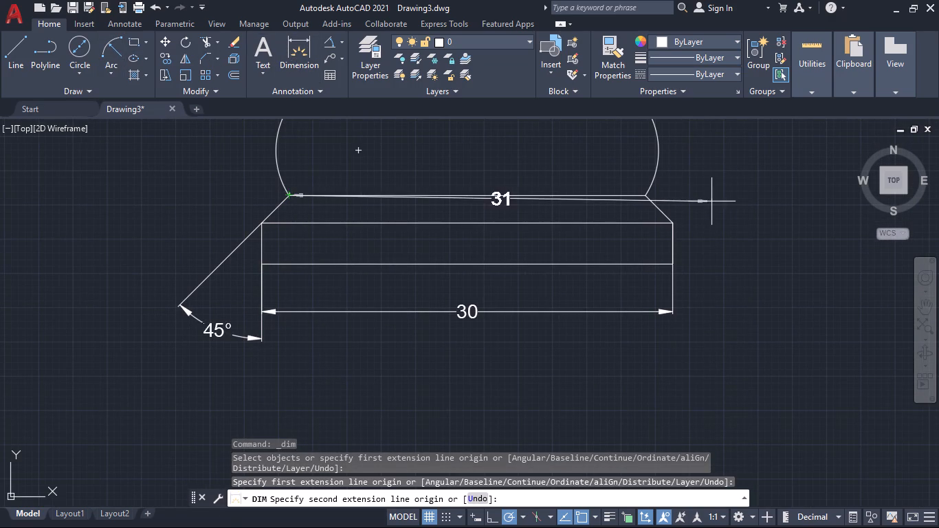
{"action": "left_click", "coordinate": [643, 194]}
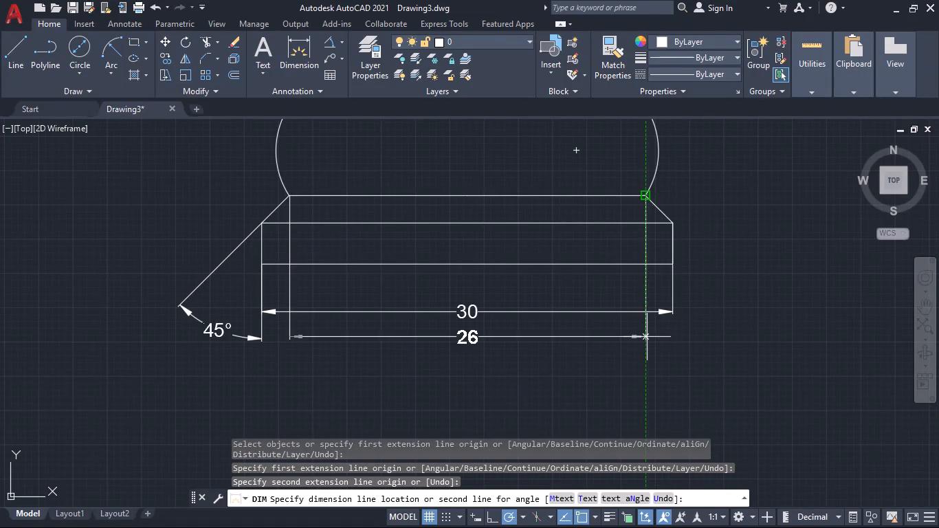
{"action": "left_click", "coordinate": [648, 284]}
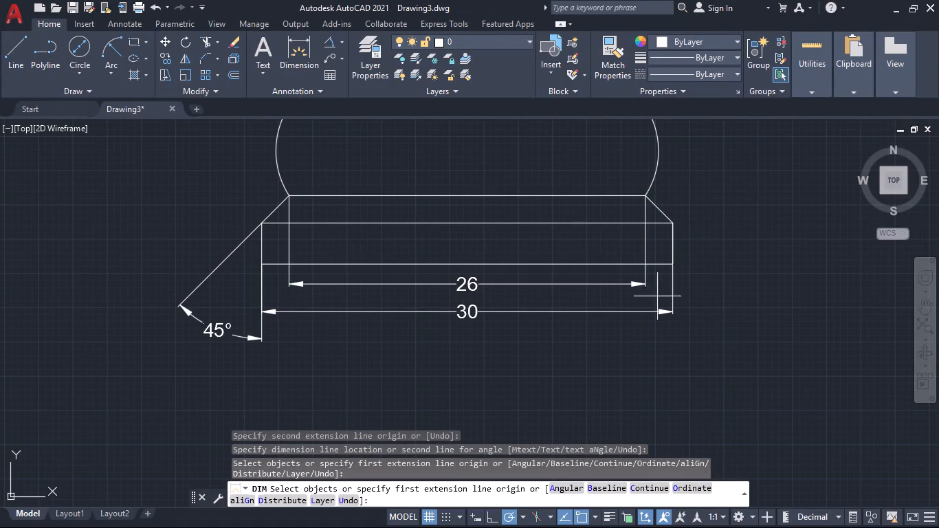
Add a radius dimension to the left arc of the bulge above the base, with its text outside the outline.
{"action": "scroll", "coordinate": [754, 318], "scroll_direction": "down", "scroll_amount": 1}
{"action": "middle_click_drag", "start_coordinate": [755, 301], "coordinate": [757, 389]}
{"action": "scroll", "coordinate": [757, 288], "scroll_direction": "up", "scroll_amount": 1}
{"action": "middle_click_drag", "start_coordinate": [757, 287], "coordinate": [753, 346]}
{"action": "scroll", "coordinate": [753, 349], "scroll_direction": "down", "scroll_amount": 1}
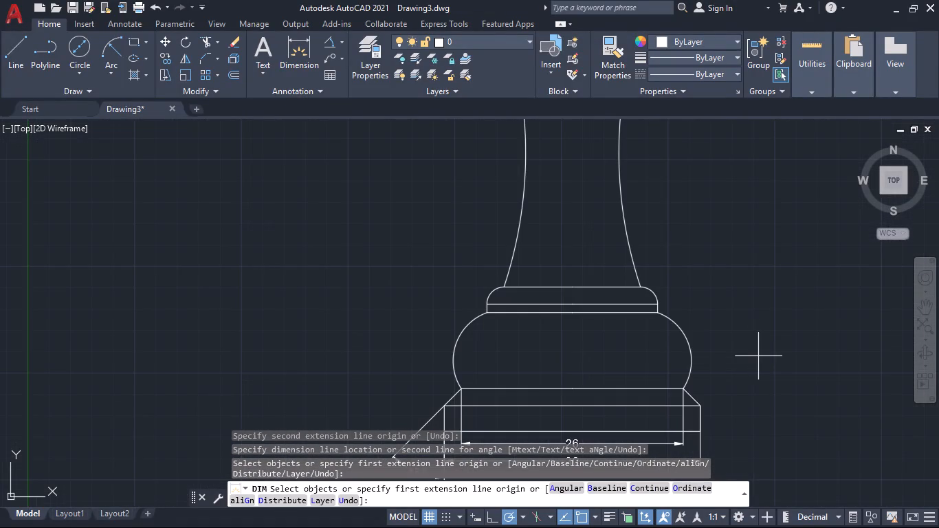
{"action": "middle_click_drag", "start_coordinate": [760, 348], "coordinate": [760, 308]}
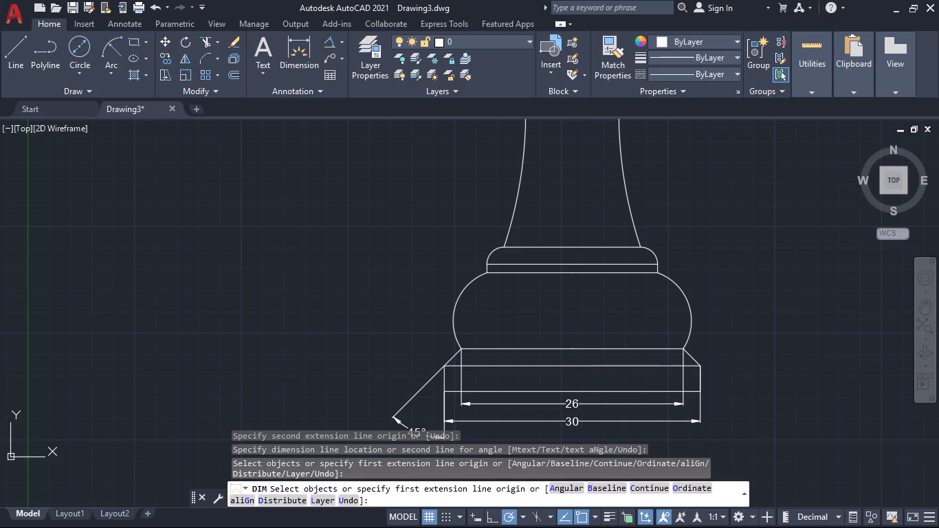
{"action": "middle_click_drag", "start_coordinate": [760, 305], "coordinate": [749, 363]}
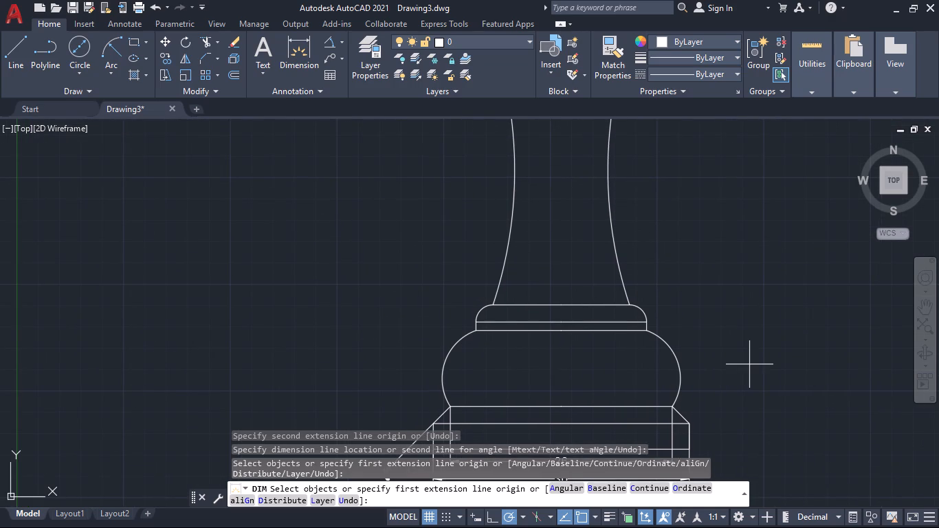
{"action": "scroll", "coordinate": [749, 364], "scroll_direction": "down", "scroll_amount": 1}
{"action": "middle_click_drag", "start_coordinate": [745, 331], "coordinate": [729, 395]}
{"action": "middle_click_drag", "start_coordinate": [718, 360], "coordinate": [703, 384]}
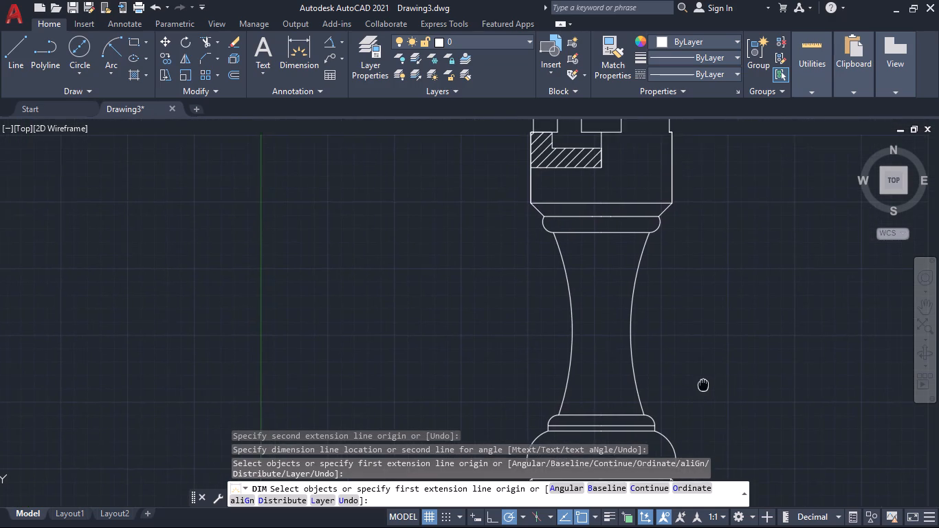
{"action": "middle_click_drag", "start_coordinate": [703, 384], "coordinate": [631, 322]}
{"action": "middle_click_drag", "start_coordinate": [632, 385], "coordinate": [647, 300]}
{"action": "scroll", "coordinate": [575, 308], "scroll_direction": "up", "scroll_amount": 3}
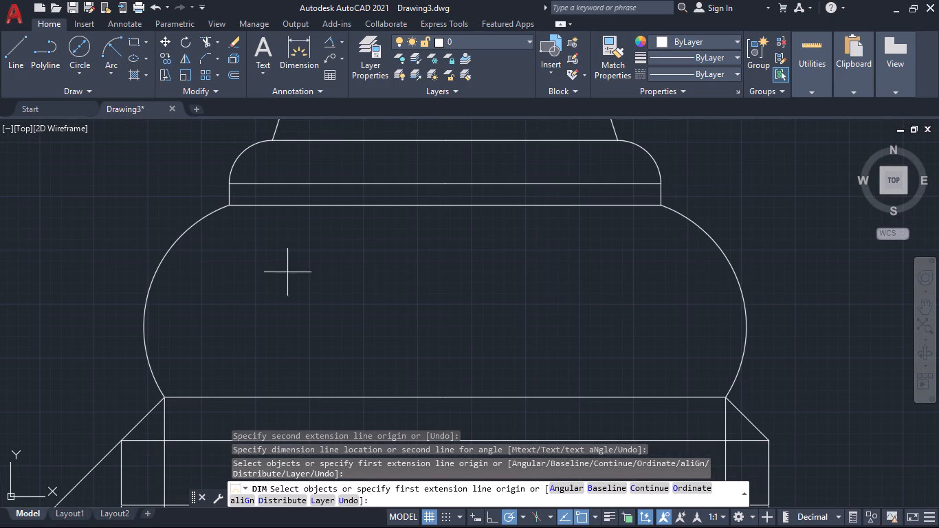
{"action": "left_click", "coordinate": [180, 237]}
{"action": "left_click", "coordinate": [141, 204]}
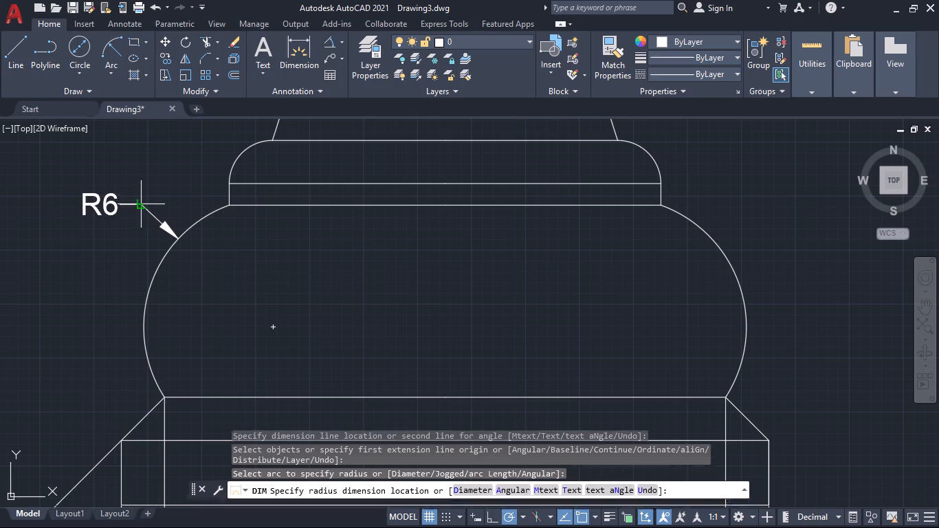
{"action": "left_click", "coordinate": [137, 198]}
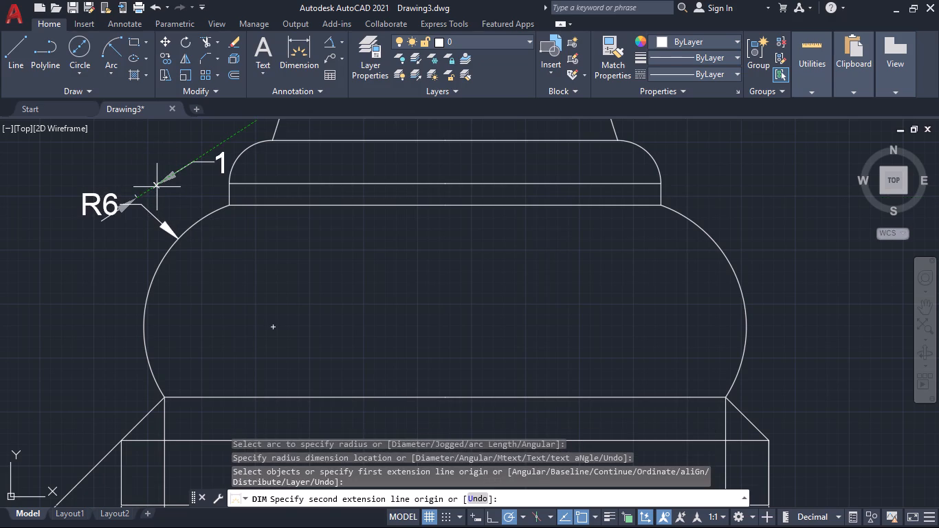
{"action": "key", "text": "ctrl+z"}
Add a horizontal linear dimension across the bulge's widest points, between the outer quadrants of its side arcs, placed inside the bulge.
{"action": "scroll", "coordinate": [207, 218], "scroll_direction": "down", "scroll_amount": 2}
{"action": "middle_click_drag", "start_coordinate": [319, 272], "coordinate": [380, 228]}
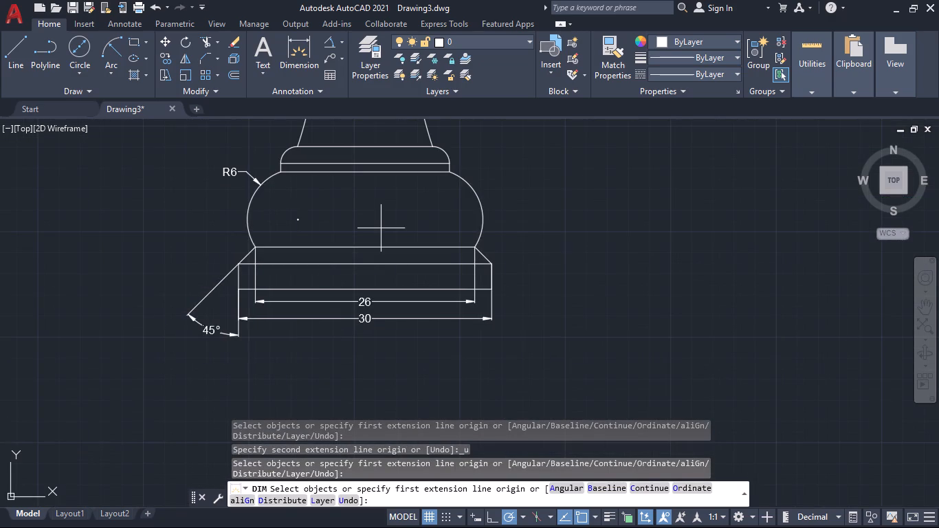
{"action": "scroll", "coordinate": [272, 211], "scroll_direction": "up", "scroll_amount": 2}
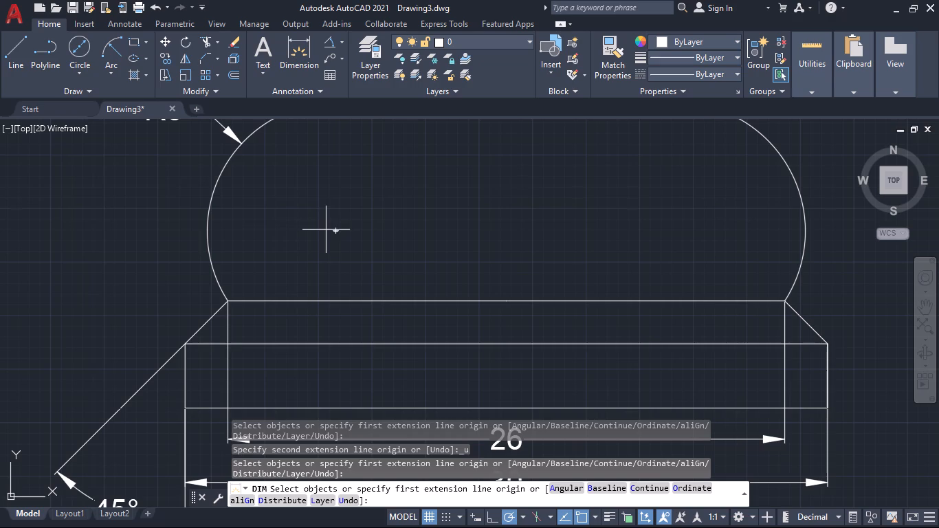
{"action": "left_click", "coordinate": [210, 231]}
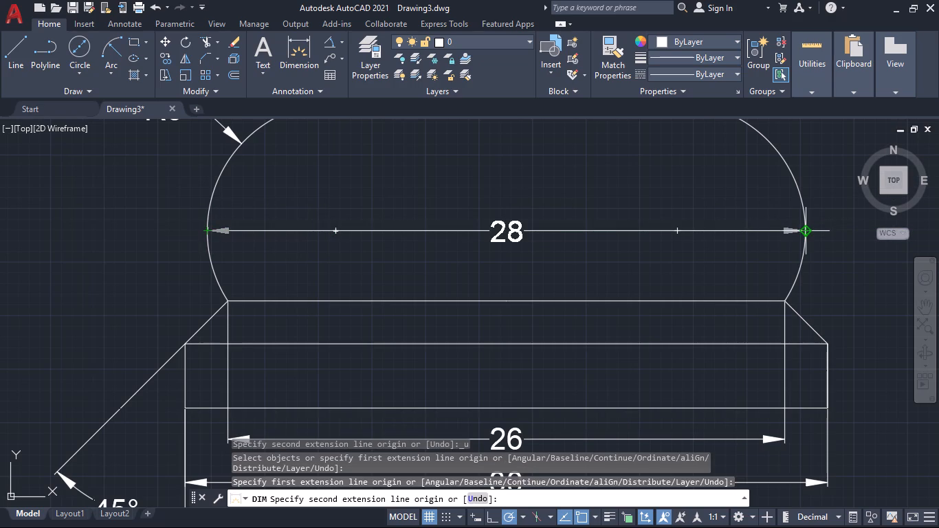
{"action": "left_click", "coordinate": [804, 228]}
{"action": "middle_click_drag", "start_coordinate": [797, 257], "coordinate": [788, 232]}
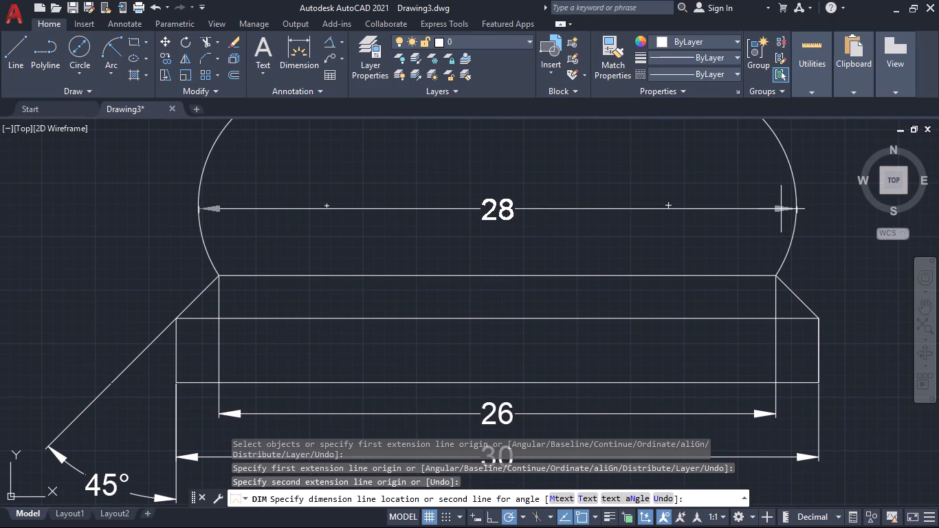
{"action": "left_click", "coordinate": [781, 208]}
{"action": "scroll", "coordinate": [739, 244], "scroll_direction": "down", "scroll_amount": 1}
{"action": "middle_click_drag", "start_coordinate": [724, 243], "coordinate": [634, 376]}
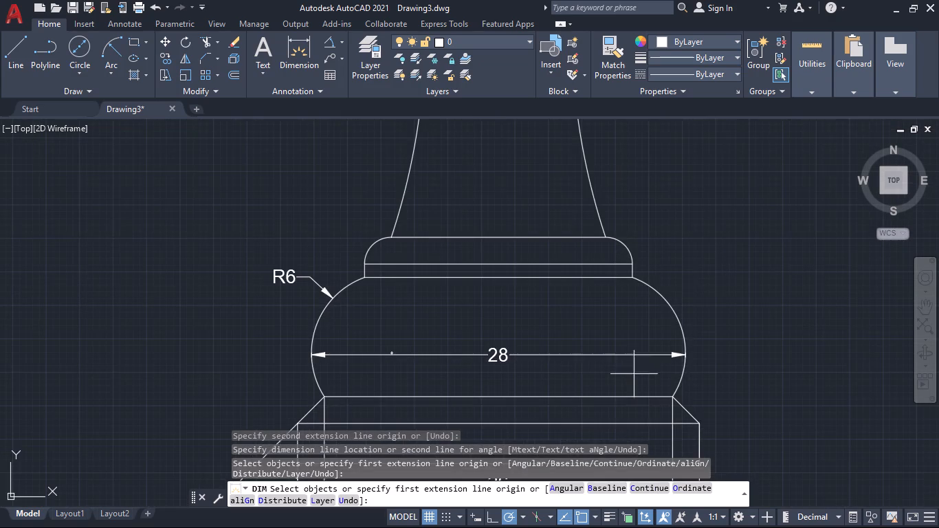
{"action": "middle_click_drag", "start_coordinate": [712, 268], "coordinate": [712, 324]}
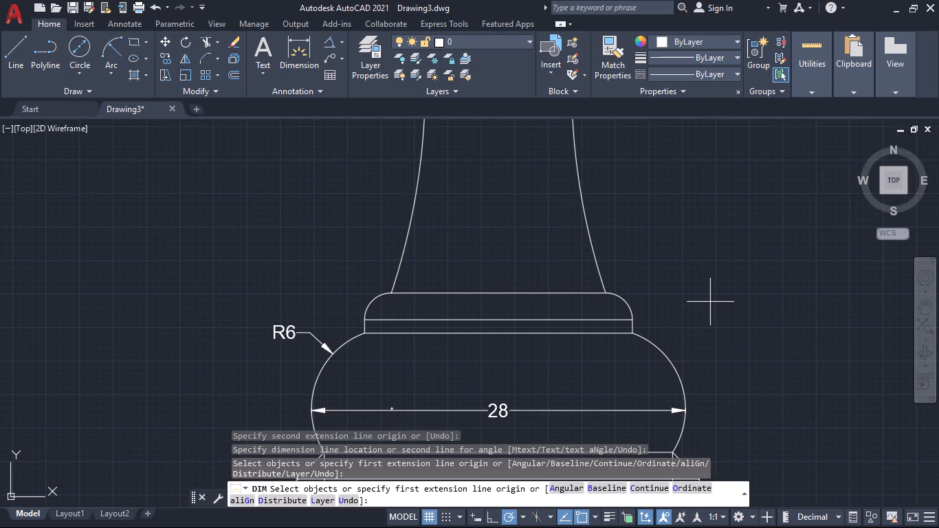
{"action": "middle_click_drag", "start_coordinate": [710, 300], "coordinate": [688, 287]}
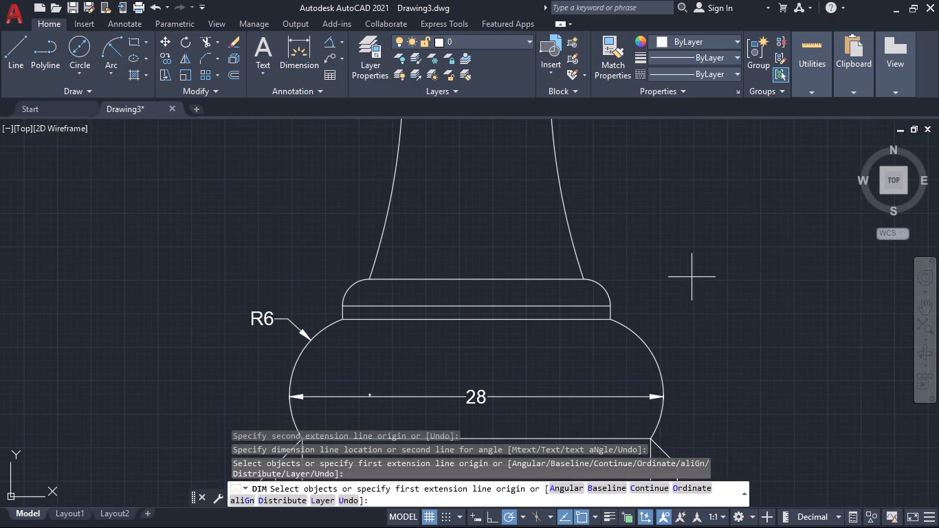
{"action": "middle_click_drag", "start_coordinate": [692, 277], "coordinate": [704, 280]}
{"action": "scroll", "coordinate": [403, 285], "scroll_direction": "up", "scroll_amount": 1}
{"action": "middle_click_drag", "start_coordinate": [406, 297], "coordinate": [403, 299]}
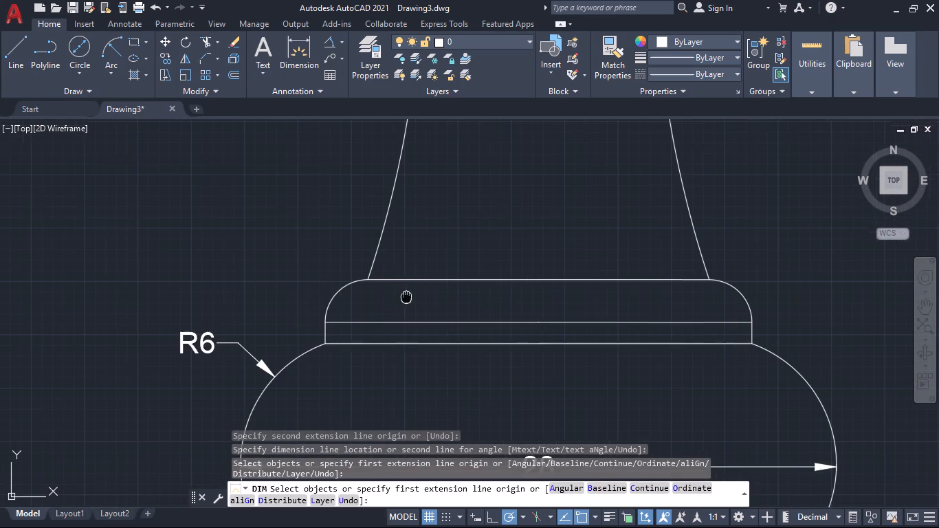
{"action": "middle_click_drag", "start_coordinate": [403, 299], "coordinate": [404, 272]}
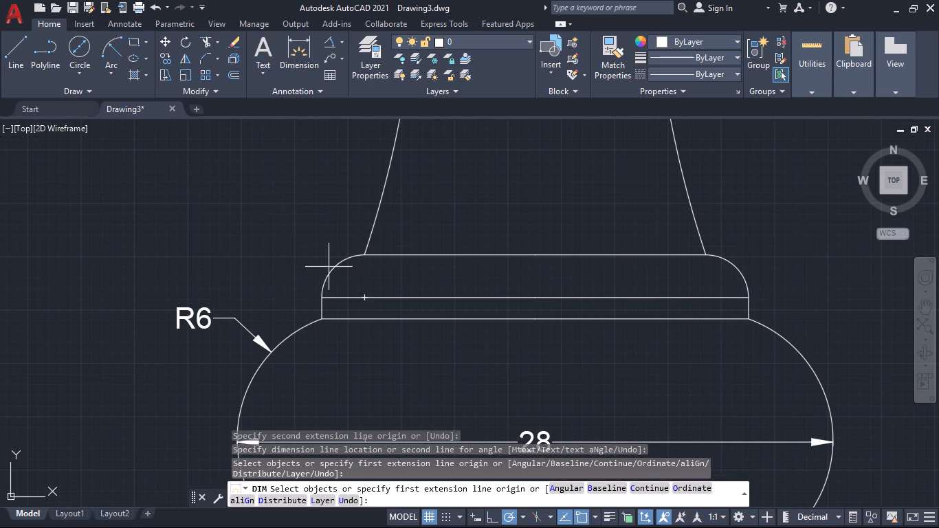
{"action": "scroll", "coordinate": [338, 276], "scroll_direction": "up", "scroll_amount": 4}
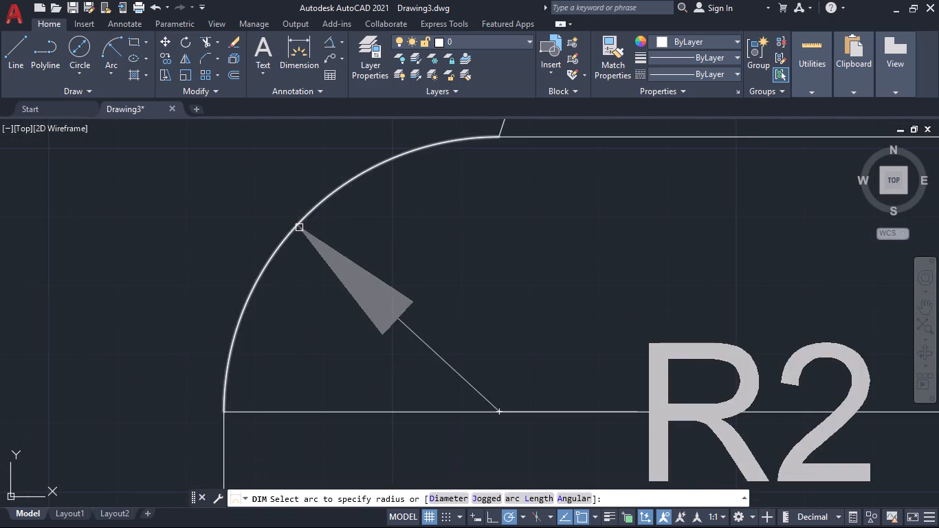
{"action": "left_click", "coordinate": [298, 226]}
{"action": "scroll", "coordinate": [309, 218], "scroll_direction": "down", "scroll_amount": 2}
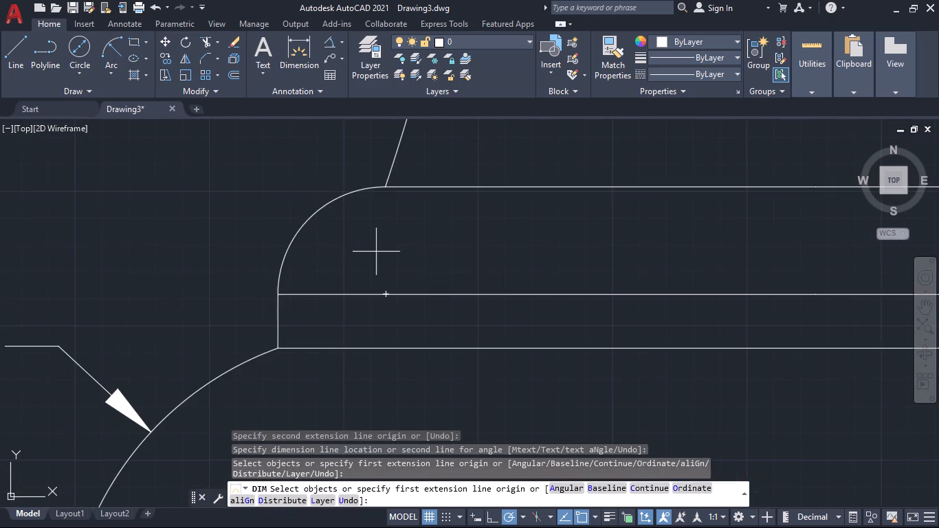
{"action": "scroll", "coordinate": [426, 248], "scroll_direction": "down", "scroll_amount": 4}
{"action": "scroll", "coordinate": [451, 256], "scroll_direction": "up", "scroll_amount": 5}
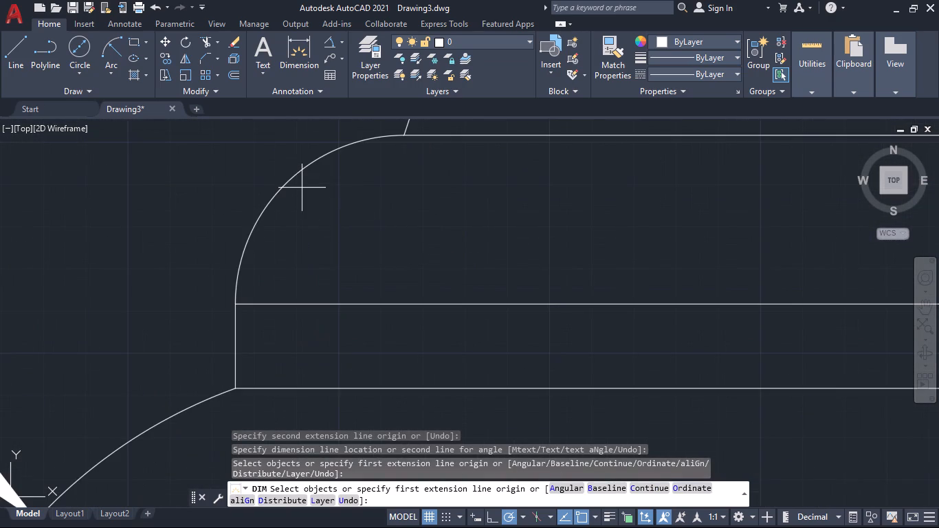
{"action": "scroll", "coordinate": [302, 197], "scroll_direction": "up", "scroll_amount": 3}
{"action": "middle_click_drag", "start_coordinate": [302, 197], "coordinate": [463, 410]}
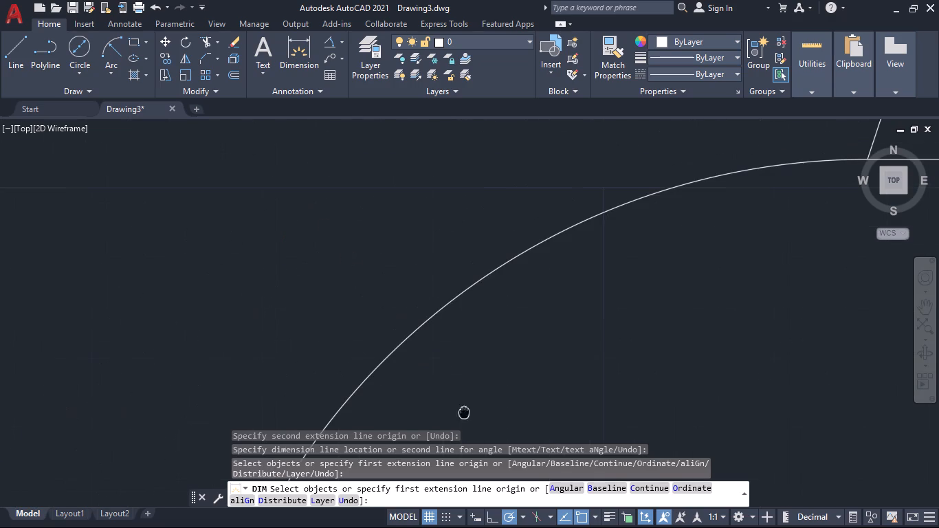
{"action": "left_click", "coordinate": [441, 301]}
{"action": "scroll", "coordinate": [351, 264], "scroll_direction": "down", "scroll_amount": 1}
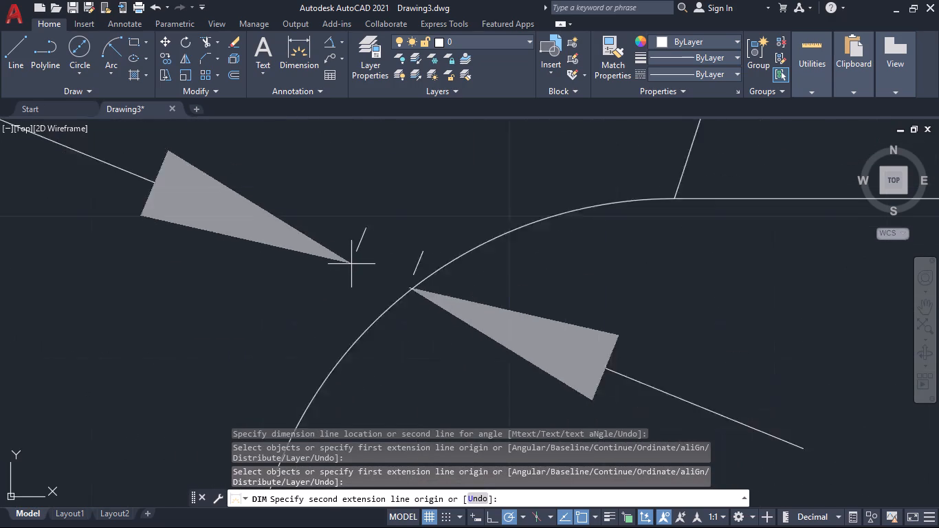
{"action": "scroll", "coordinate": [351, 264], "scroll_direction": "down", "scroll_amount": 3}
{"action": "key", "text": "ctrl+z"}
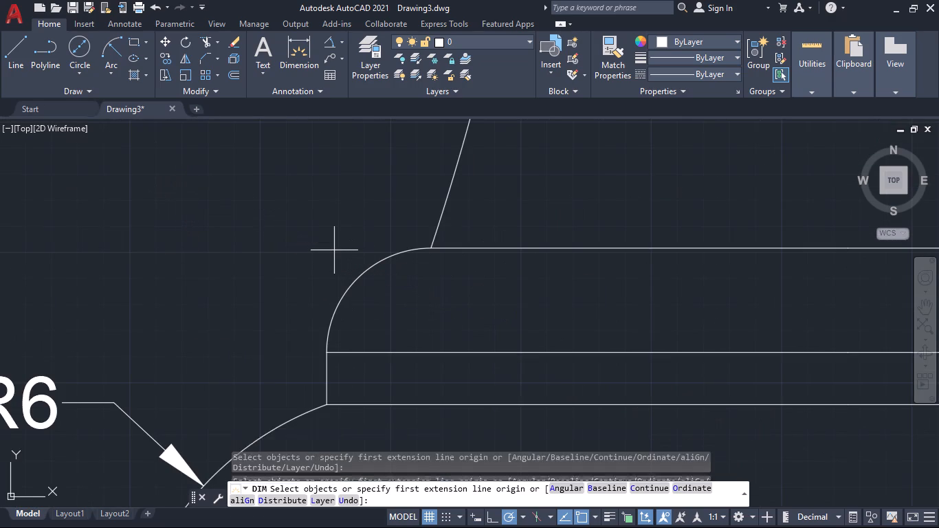
Add a radius dimension to the left rounded corner of the collar above the bulge, with its text outside the outline.
{"action": "scroll", "coordinate": [371, 274], "scroll_direction": "up", "scroll_amount": 1}
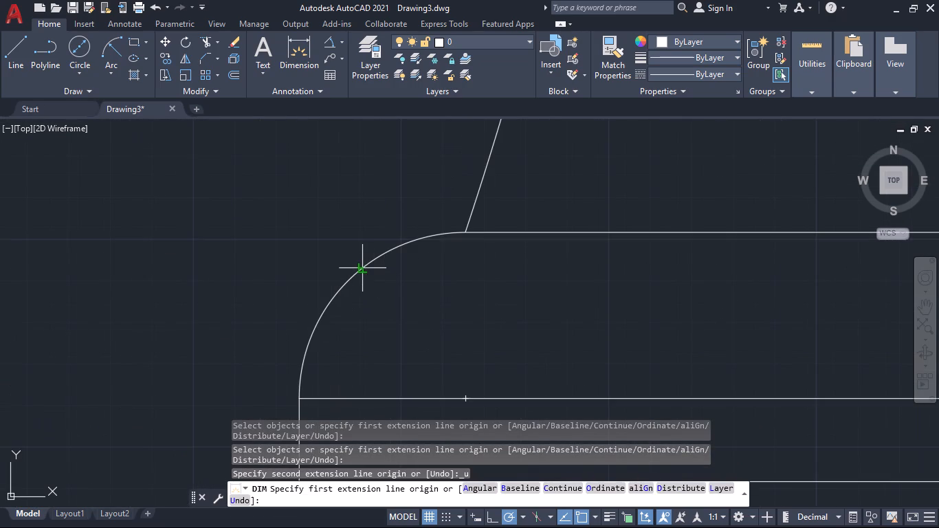
{"action": "scroll", "coordinate": [360, 298], "scroll_direction": "up", "scroll_amount": 5}
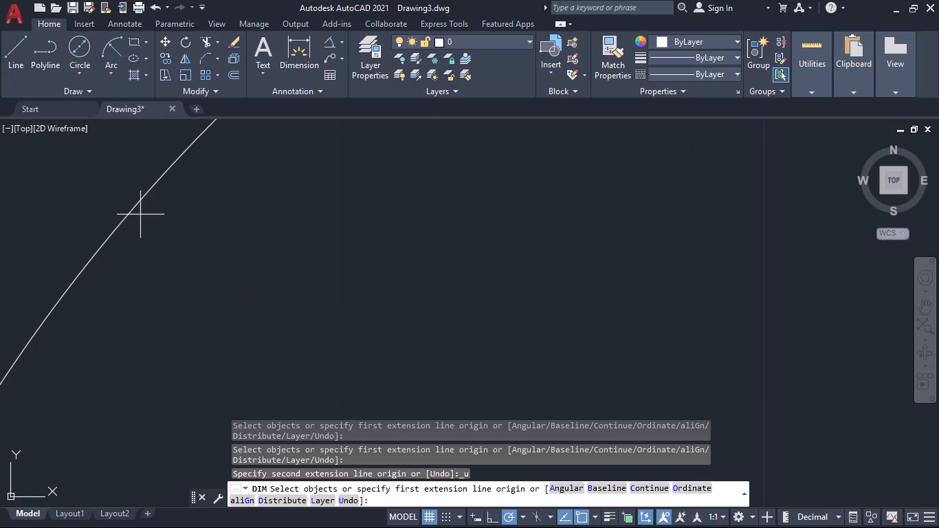
{"action": "left_click", "coordinate": [132, 206]}
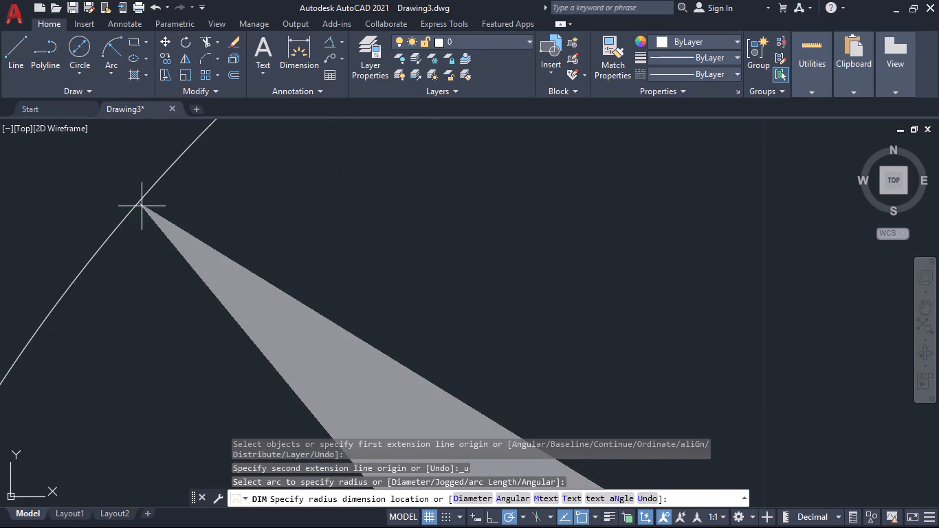
{"action": "middle_click_drag", "start_coordinate": [146, 212], "coordinate": [440, 302]}
{"action": "scroll", "coordinate": [424, 284], "scroll_direction": "down", "scroll_amount": 3}
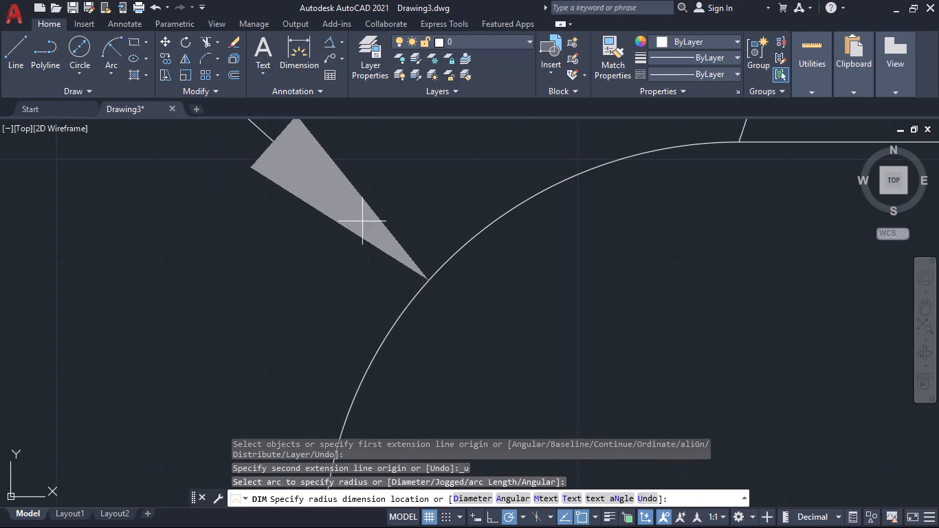
{"action": "scroll", "coordinate": [360, 219], "scroll_direction": "down", "scroll_amount": 4}
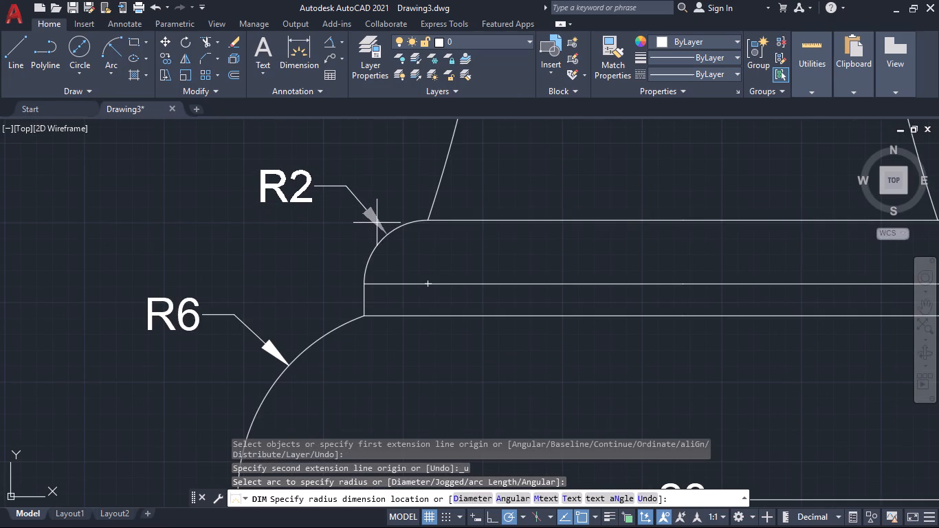
{"action": "left_click", "coordinate": [378, 223]}
{"action": "scroll", "coordinate": [532, 281], "scroll_direction": "down", "scroll_amount": 3}
{"action": "middle_click_drag", "start_coordinate": [598, 320], "coordinate": [549, 322]}
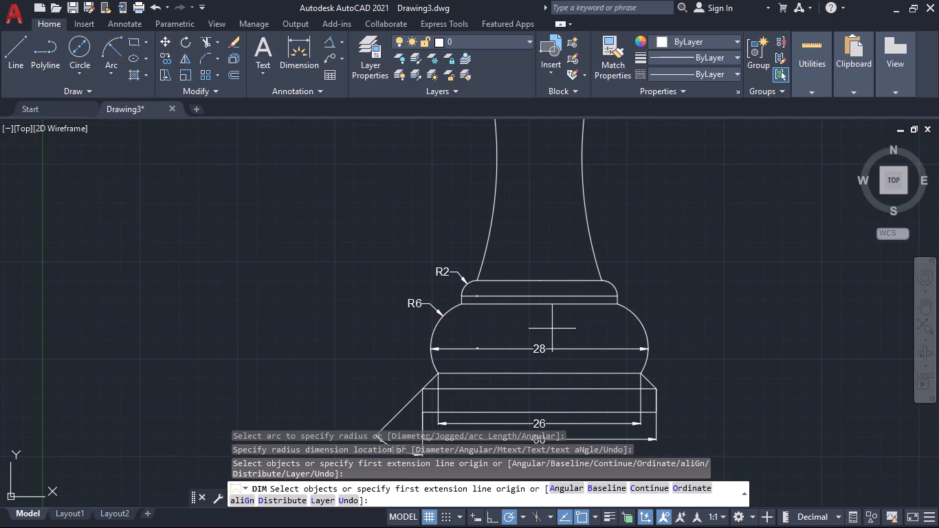
{"action": "middle_click_drag", "start_coordinate": [480, 327], "coordinate": [479, 342]}
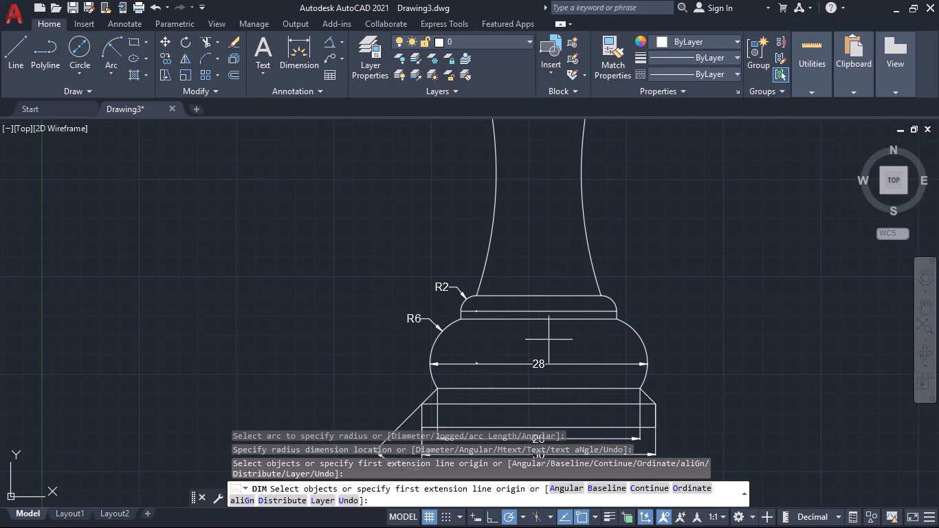
{"action": "key", "text": "Escape"}
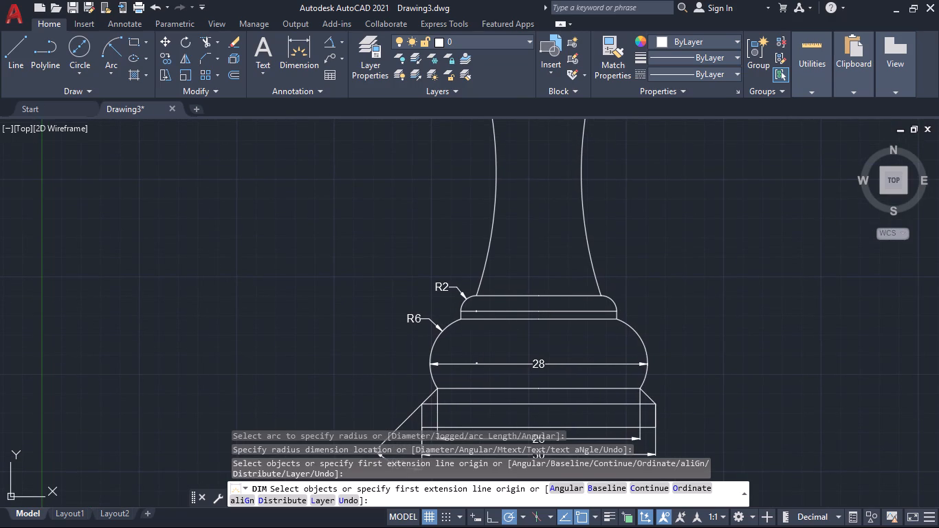
Use Quick Dimension on the rook's right half to add a continuous chain of vertical dimensions right of the outline.
{"action": "key", "text": "q"}
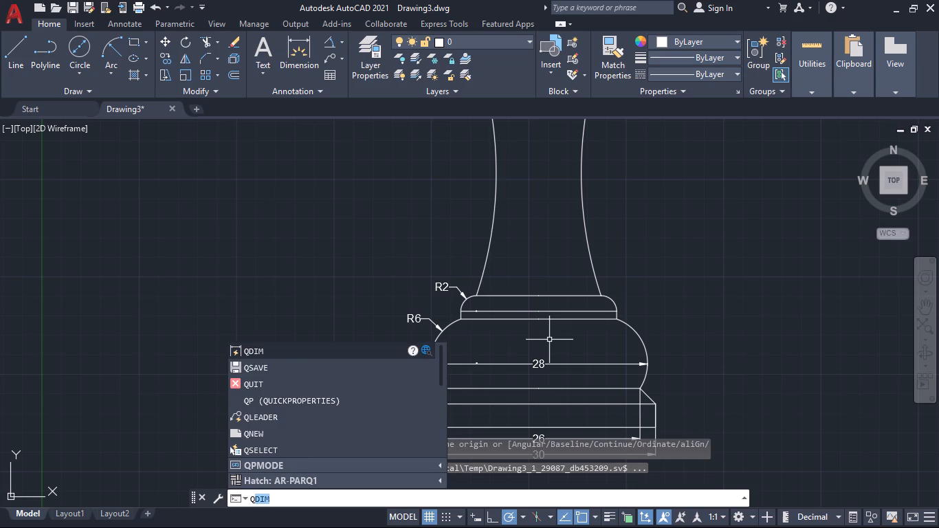
{"action": "type", "text": "DIM"}
{"action": "key", "text": "Return"}
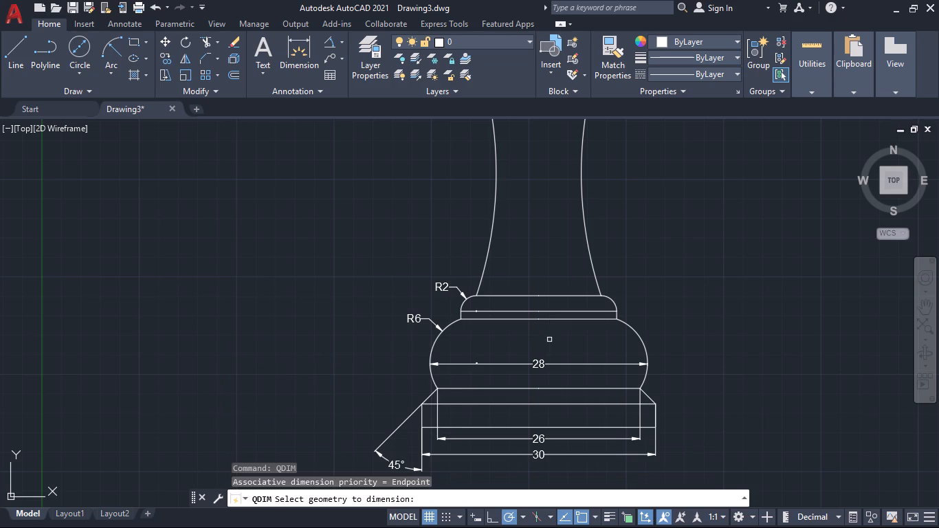
{"action": "scroll", "coordinate": [566, 333], "scroll_direction": "down", "scroll_amount": 4}
{"action": "middle_click_drag", "start_coordinate": [626, 313], "coordinate": [564, 313]}
{"action": "scroll", "coordinate": [564, 313], "scroll_direction": "up", "scroll_amount": 3}
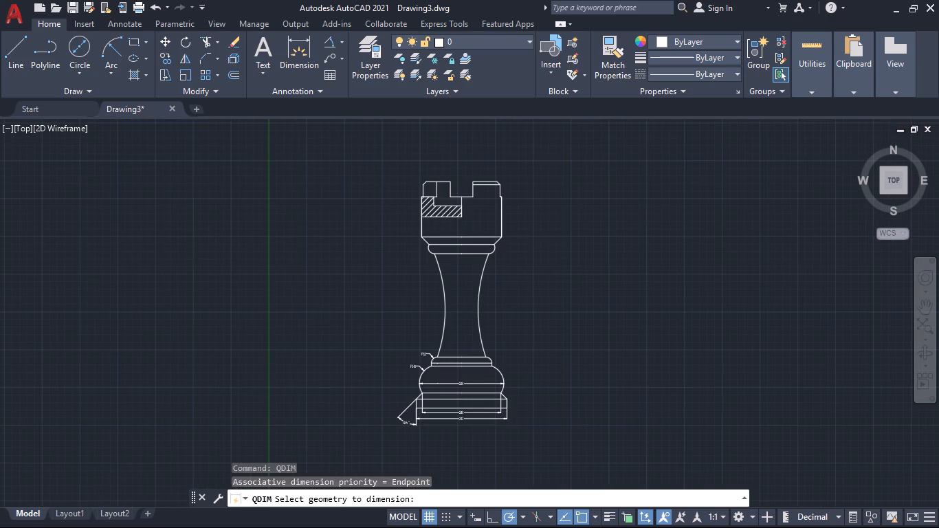
{"action": "middle_click_drag", "start_coordinate": [535, 286], "coordinate": [529, 267]}
{"action": "scroll", "coordinate": [528, 263], "scroll_direction": "down", "scroll_amount": 1}
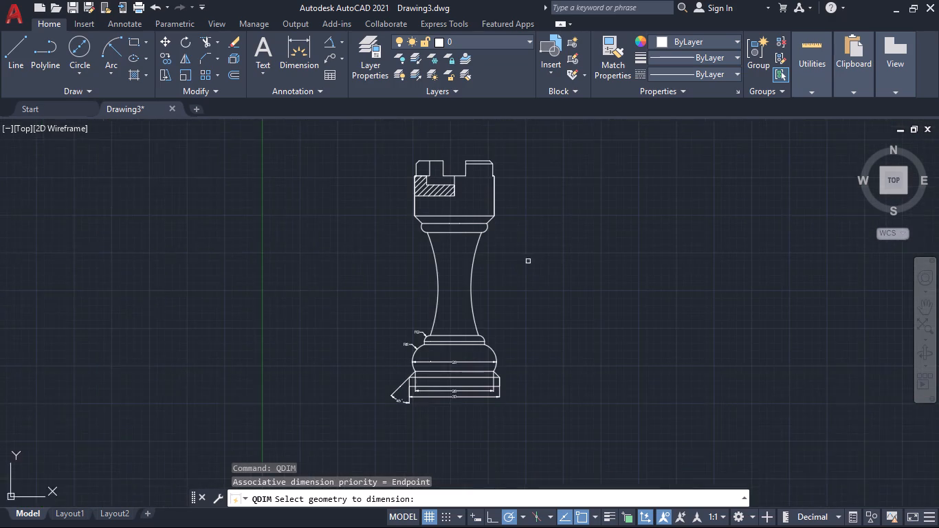
{"action": "middle_click_drag", "start_coordinate": [528, 261], "coordinate": [533, 273]}
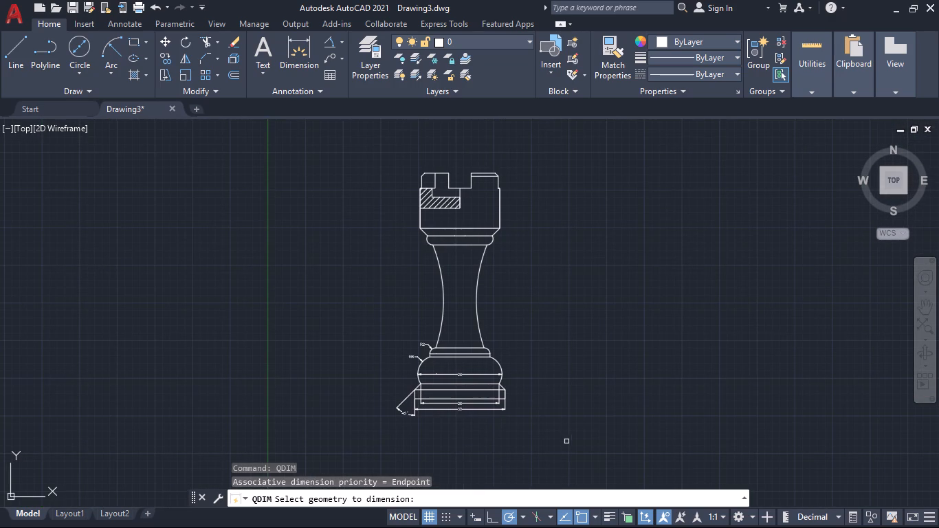
{"action": "left_click", "coordinate": [558, 447]}
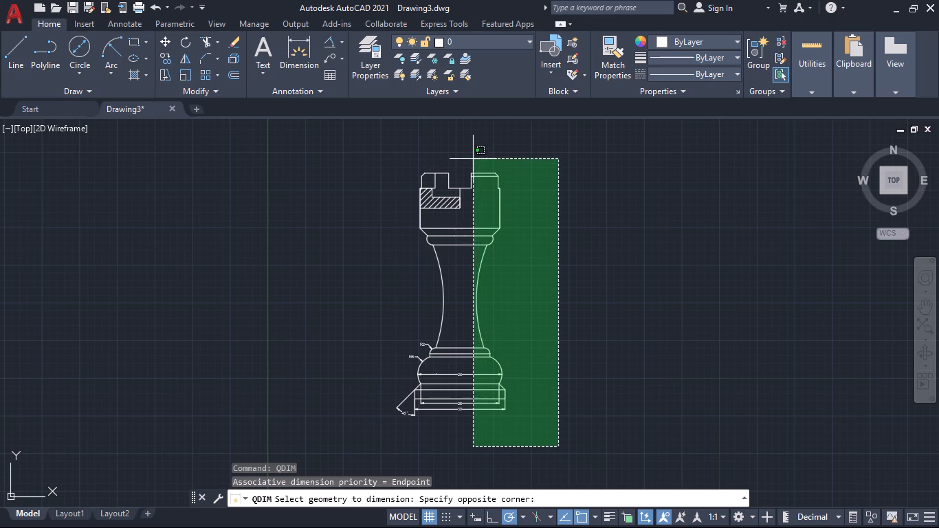
{"action": "left_click", "coordinate": [464, 151]}
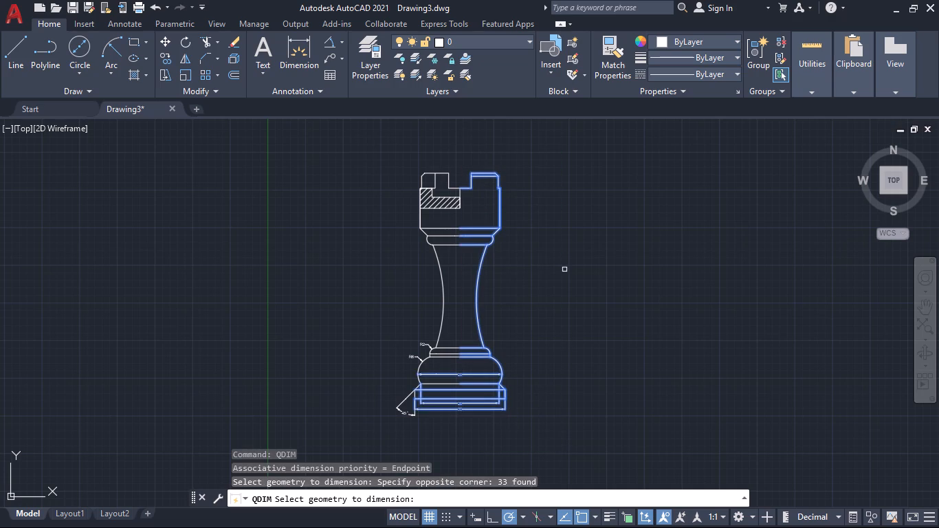
{"action": "key", "text": "Return"}
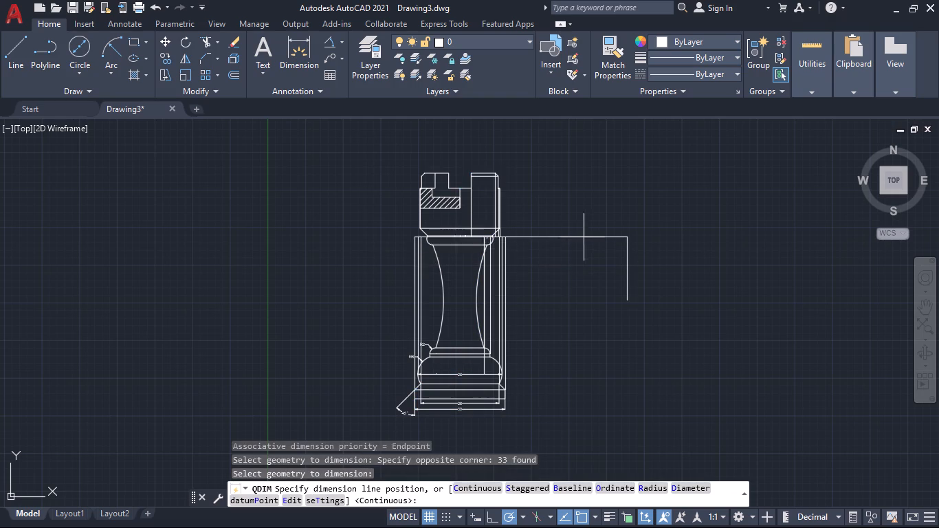
{"action": "left_click", "coordinate": [628, 300]}
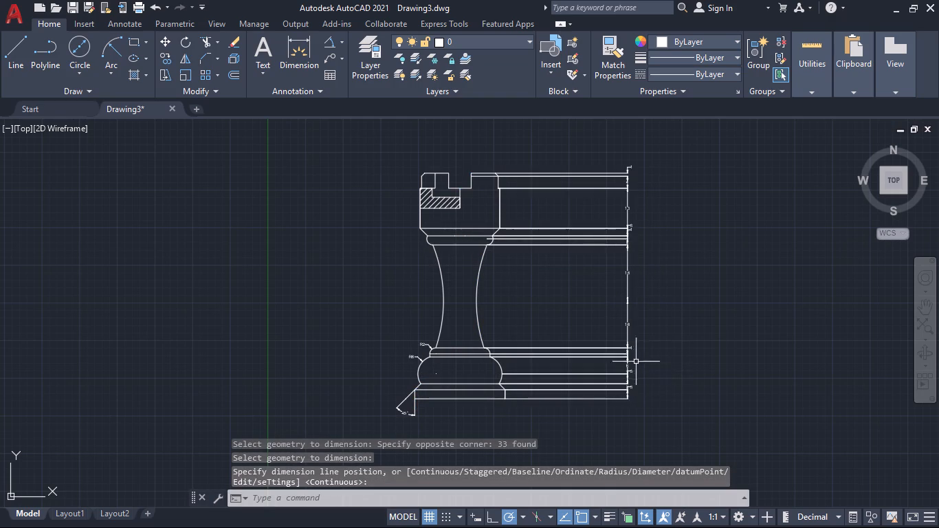
Pull the overlapping 2 dimension of the collar under the head left of the vertical chain, with its text below its lower extension line.
{"action": "scroll", "coordinate": [632, 359], "scroll_direction": "up", "scroll_amount": 5}
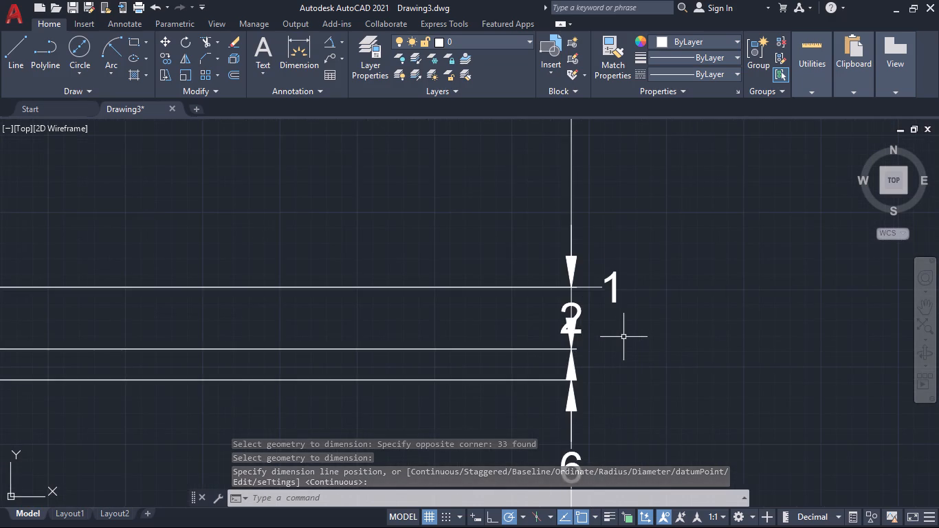
{"action": "scroll", "coordinate": [623, 336], "scroll_direction": "up", "scroll_amount": 2}
{"action": "scroll", "coordinate": [614, 336], "scroll_direction": "down", "scroll_amount": 5}
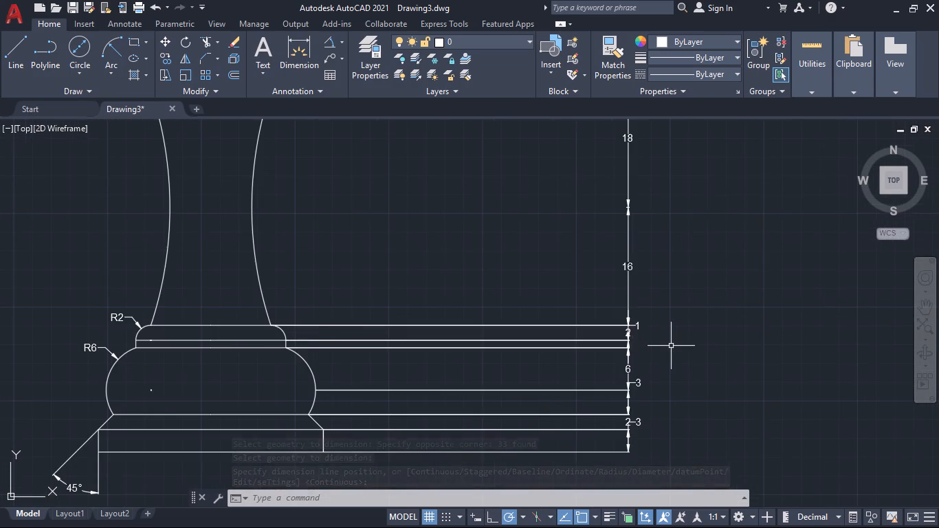
{"action": "scroll", "coordinate": [671, 346], "scroll_direction": "down", "scroll_amount": 1}
{"action": "middle_click_drag", "start_coordinate": [678, 337], "coordinate": [681, 437]}
{"action": "scroll", "coordinate": [652, 263], "scroll_direction": "up", "scroll_amount": 4}
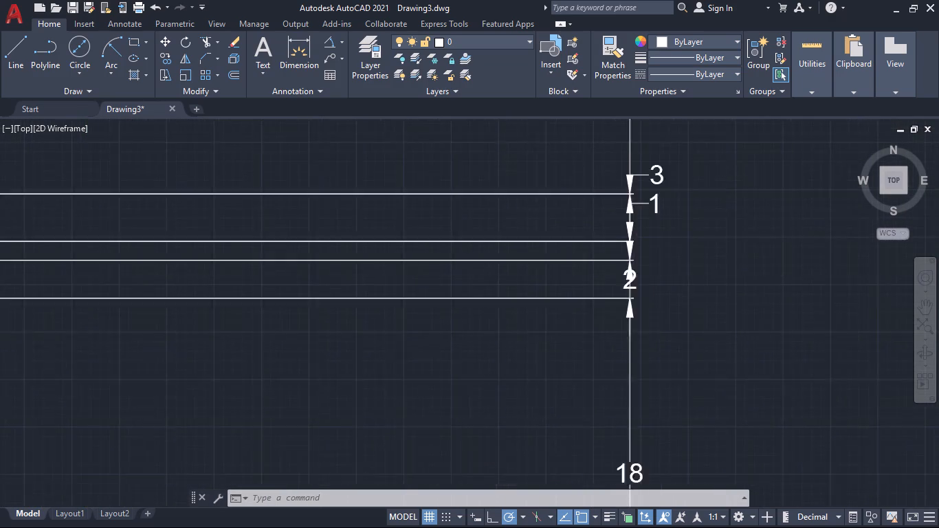
{"action": "left_click", "coordinate": [620, 291]}
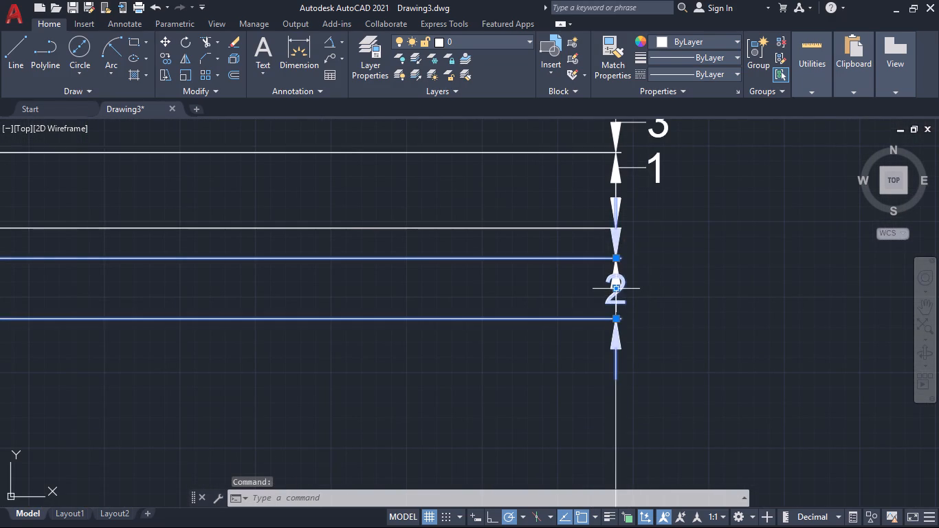
{"action": "left_click", "coordinate": [617, 289]}
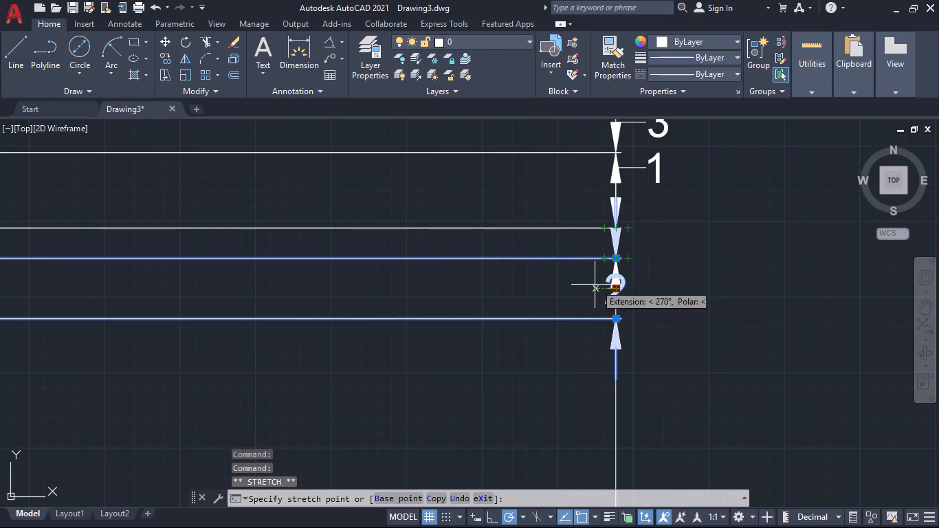
{"action": "left_click", "coordinate": [551, 357]}
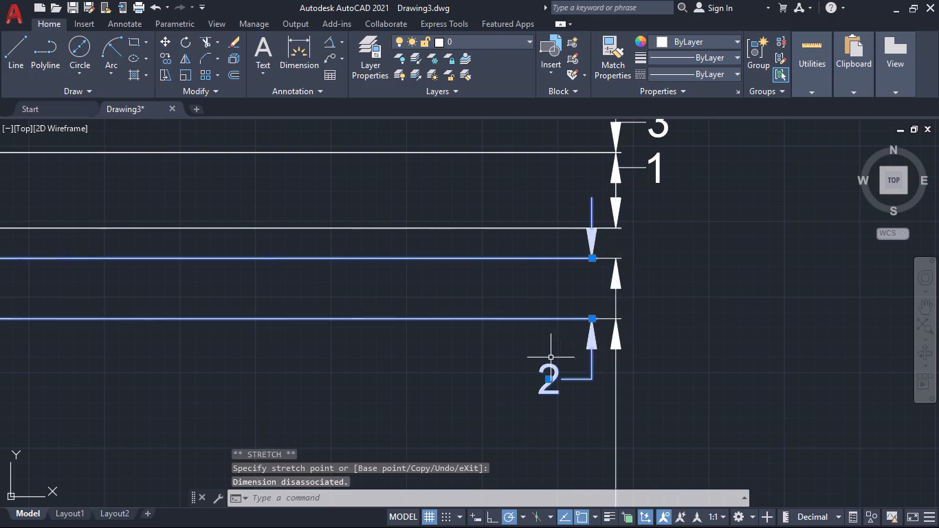
{"action": "scroll", "coordinate": [632, 349], "scroll_direction": "down", "scroll_amount": 1}
{"action": "middle_click_drag", "start_coordinate": [646, 335], "coordinate": [638, 370]}
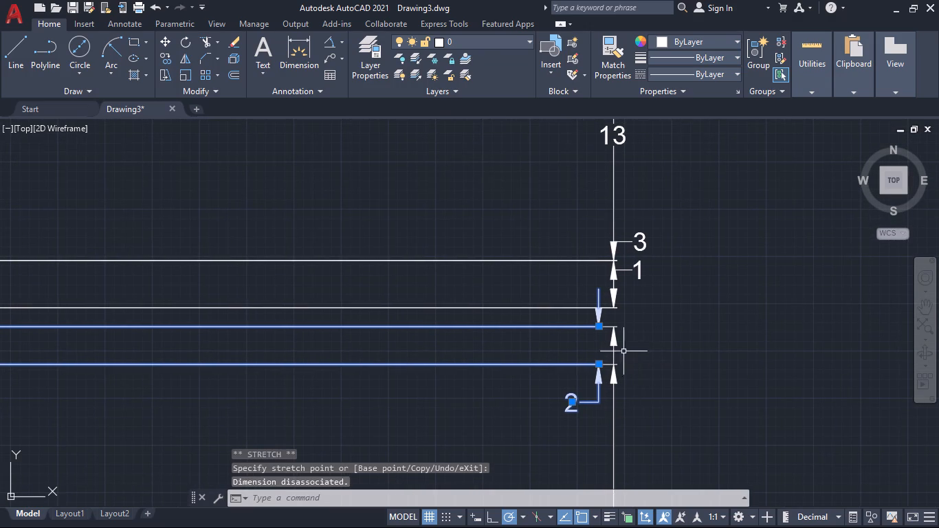
Move the 1 dimension of the collar under the head out to the right of the vertical dimension chain.
{"action": "scroll", "coordinate": [656, 370], "scroll_direction": "down", "scroll_amount": 1}
{"action": "middle_click_drag", "start_coordinate": [666, 389], "coordinate": [638, 327]}
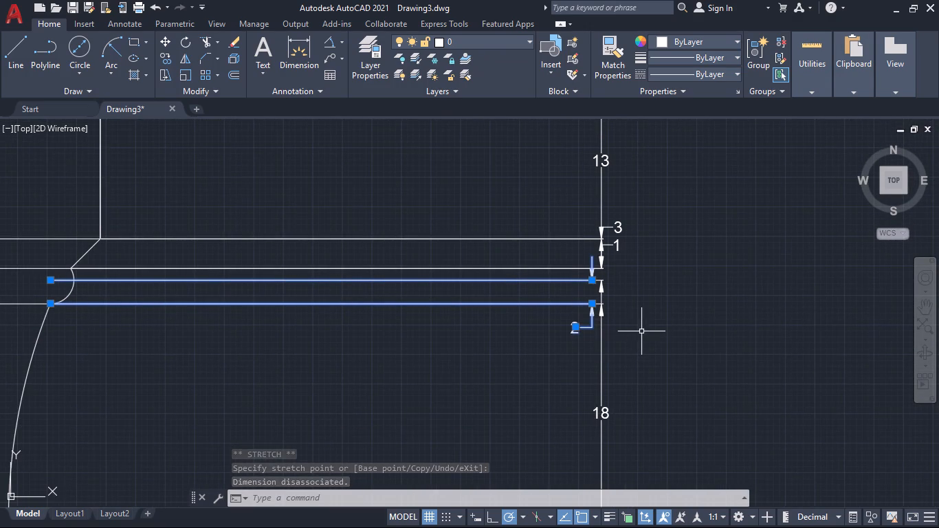
{"action": "scroll", "coordinate": [608, 291], "scroll_direction": "up", "scroll_amount": 1}
{"action": "scroll", "coordinate": [608, 291], "scroll_direction": "down", "scroll_amount": 2}
{"action": "scroll", "coordinate": [616, 303], "scroll_direction": "up", "scroll_amount": 2}
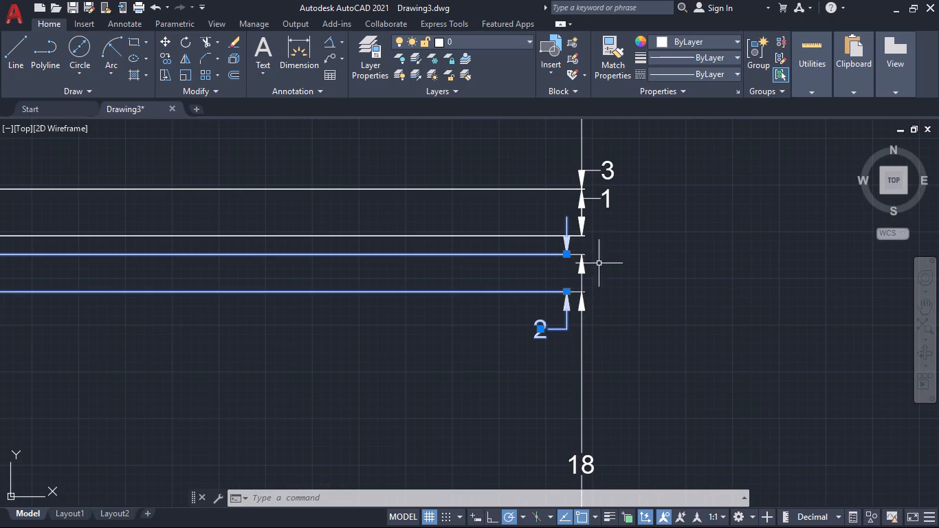
{"action": "middle_click_drag", "start_coordinate": [606, 285], "coordinate": [603, 401]}
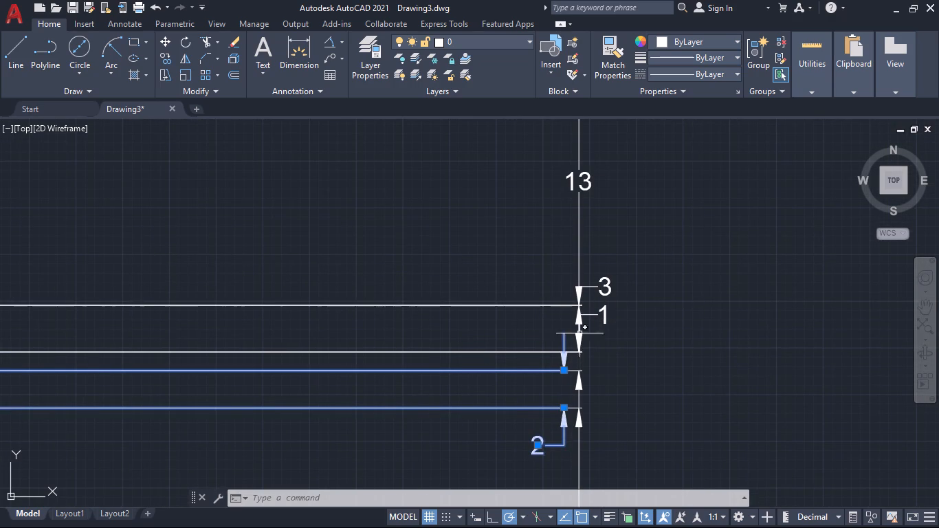
{"action": "left_click", "coordinate": [602, 312]}
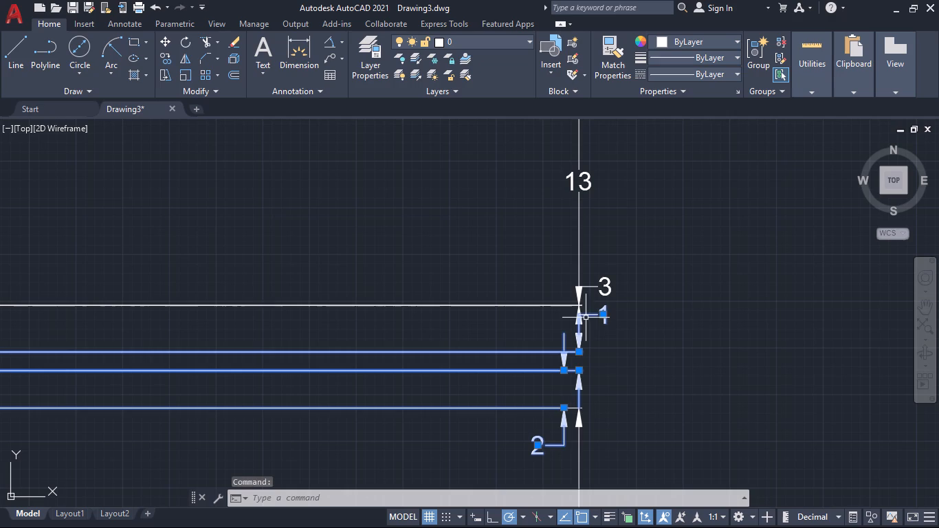
{"action": "left_click", "coordinate": [577, 354]}
{"action": "left_click", "coordinate": [601, 349]}
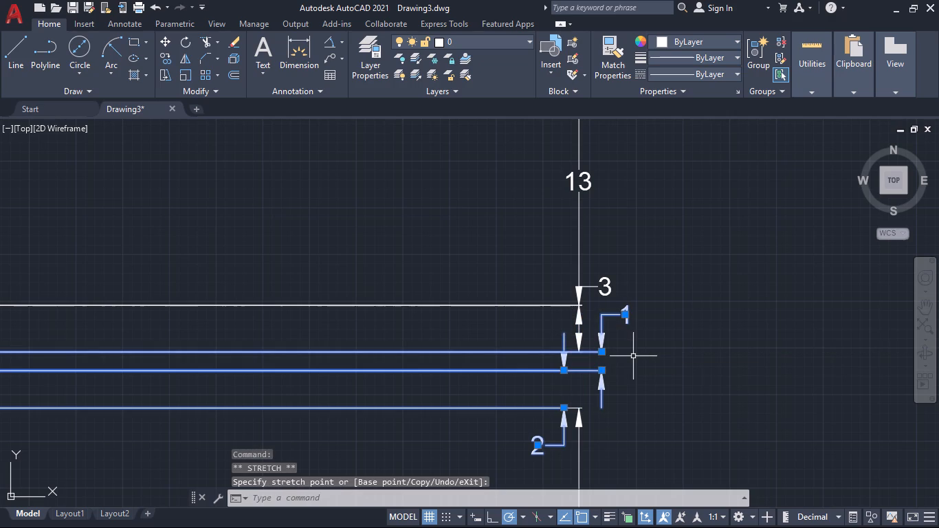
Move the 3 dimension of the head's lower chamfer to the left of the vertical chain, clear of the 1 dimension.
{"action": "scroll", "coordinate": [634, 356], "scroll_direction": "down", "scroll_amount": 1}
{"action": "middle_click_drag", "start_coordinate": [633, 355], "coordinate": [633, 370]}
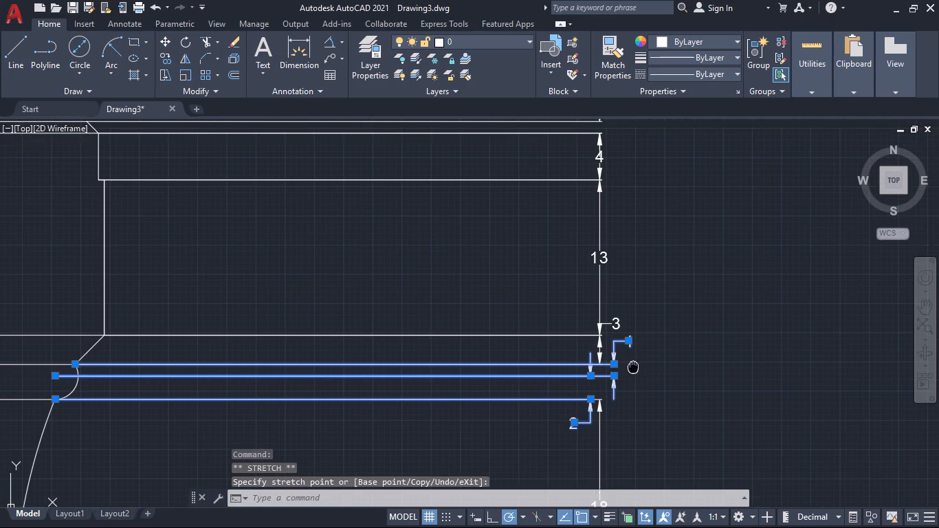
{"action": "middle_click_drag", "start_coordinate": [633, 370], "coordinate": [633, 373]}
{"action": "scroll", "coordinate": [595, 333], "scroll_direction": "up", "scroll_amount": 1}
{"action": "left_click", "coordinate": [625, 327]}
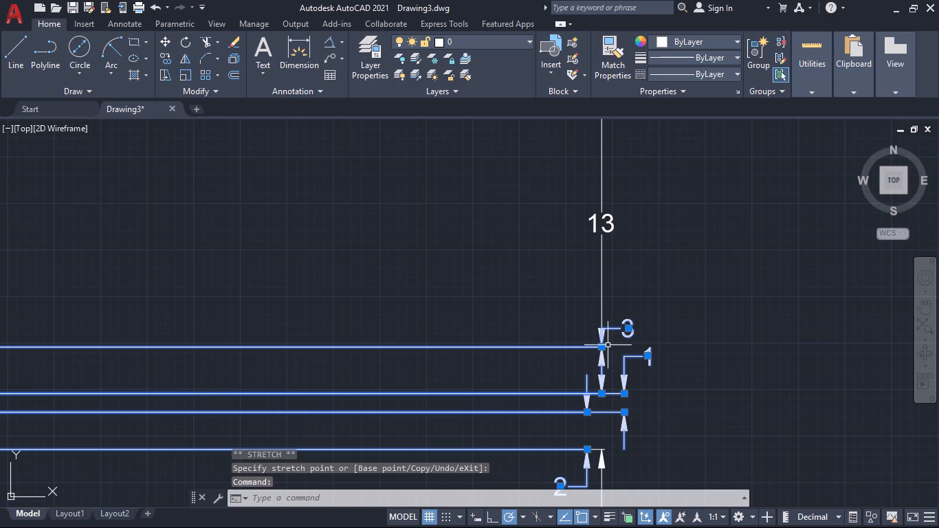
{"action": "left_click", "coordinate": [604, 346]}
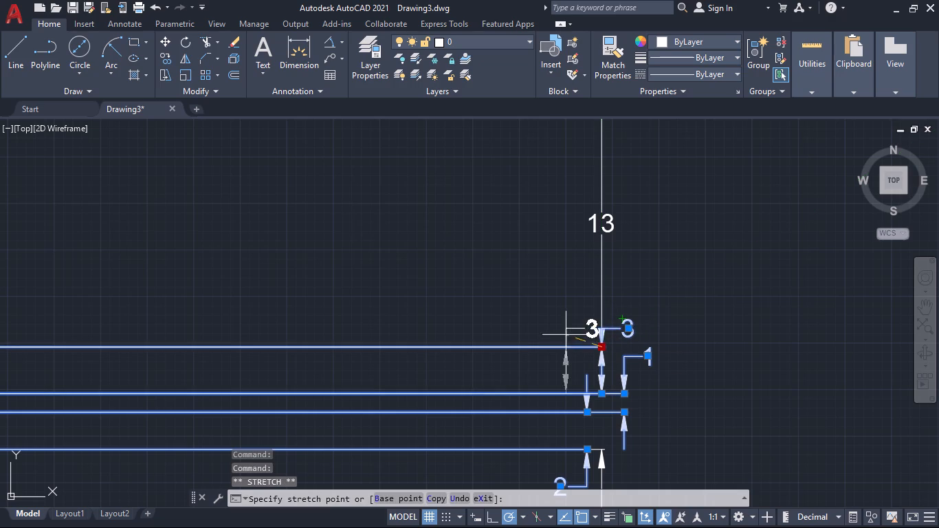
{"action": "left_click", "coordinate": [538, 339]}
{"action": "scroll", "coordinate": [642, 353], "scroll_direction": "down", "scroll_amount": 1}
{"action": "key", "text": "Escape"}
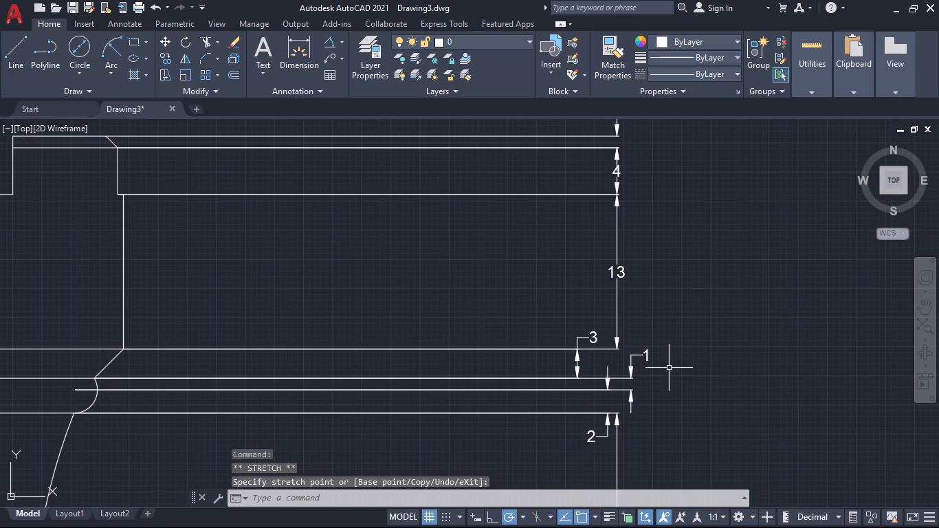
Reposition the text of the 2 dimension at the upper collar so it sits between its own extension lines.
{"action": "scroll", "coordinate": [700, 379], "scroll_direction": "down", "scroll_amount": 1}
{"action": "middle_click_drag", "start_coordinate": [688, 406], "coordinate": [656, 378]}
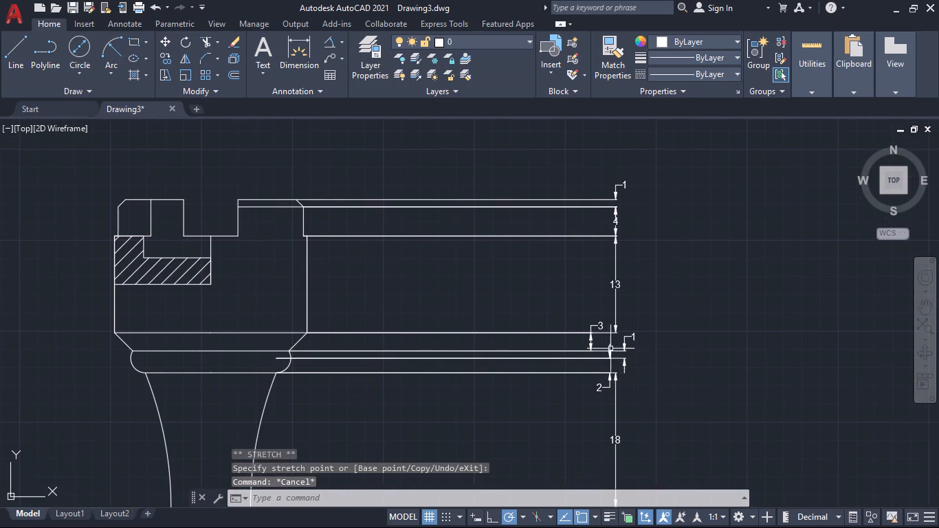
{"action": "scroll", "coordinate": [608, 347], "scroll_direction": "up", "scroll_amount": 2}
{"action": "left_click", "coordinate": [608, 364]}
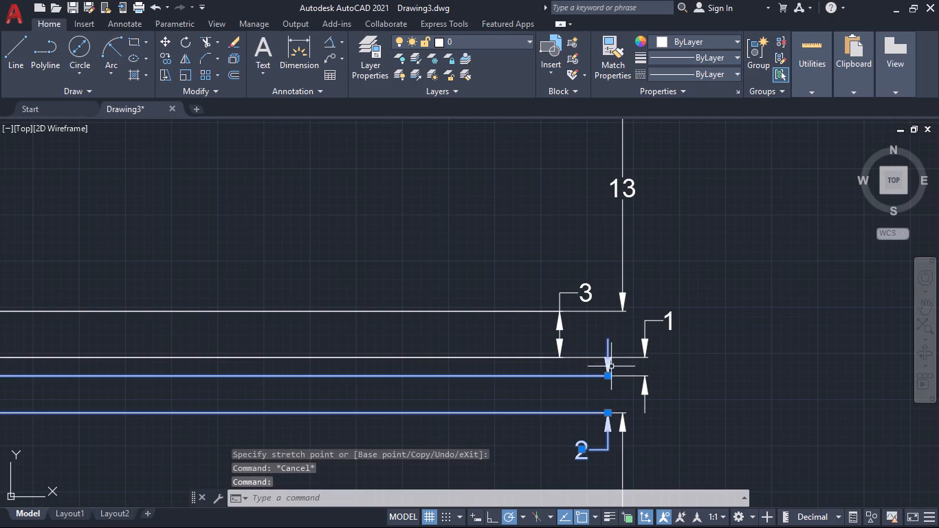
{"action": "scroll", "coordinate": [644, 371], "scroll_direction": "down", "scroll_amount": 1}
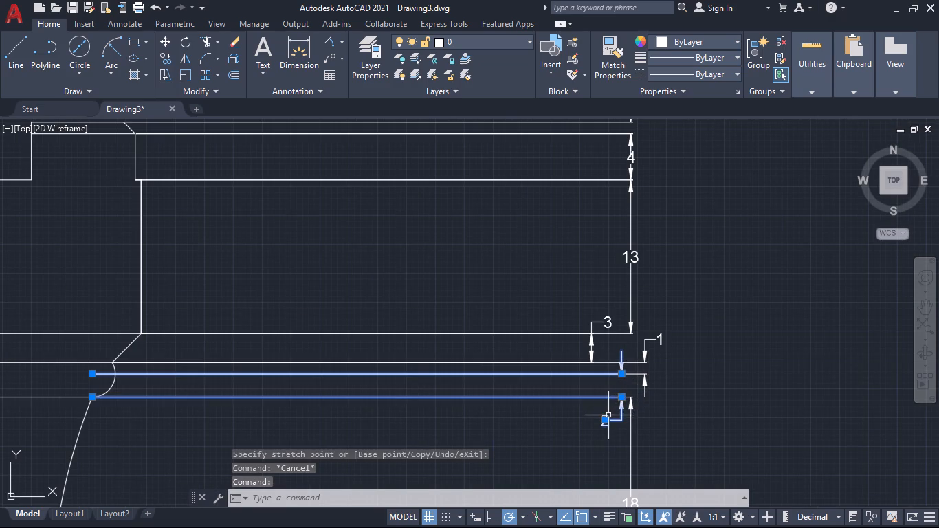
{"action": "left_click", "coordinate": [606, 421]}
{"action": "left_click", "coordinate": [620, 384]}
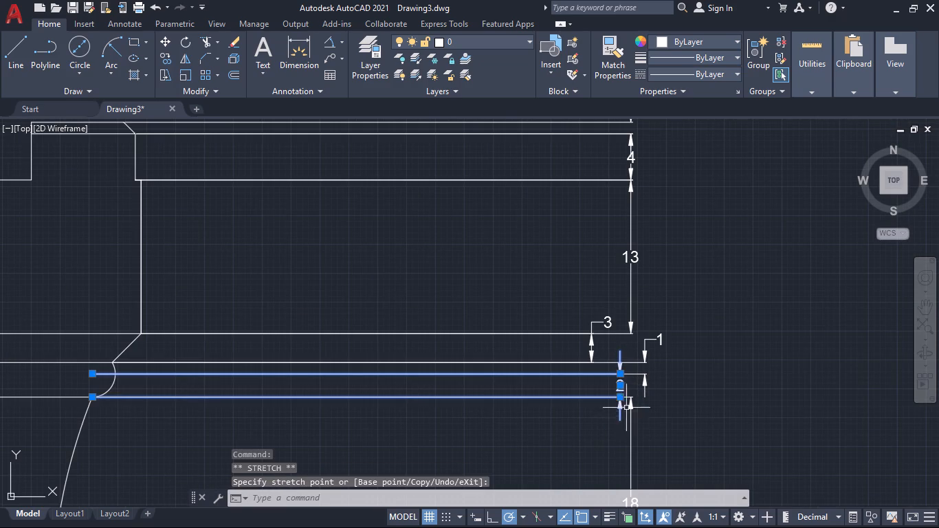
{"action": "key", "text": "Escape"}
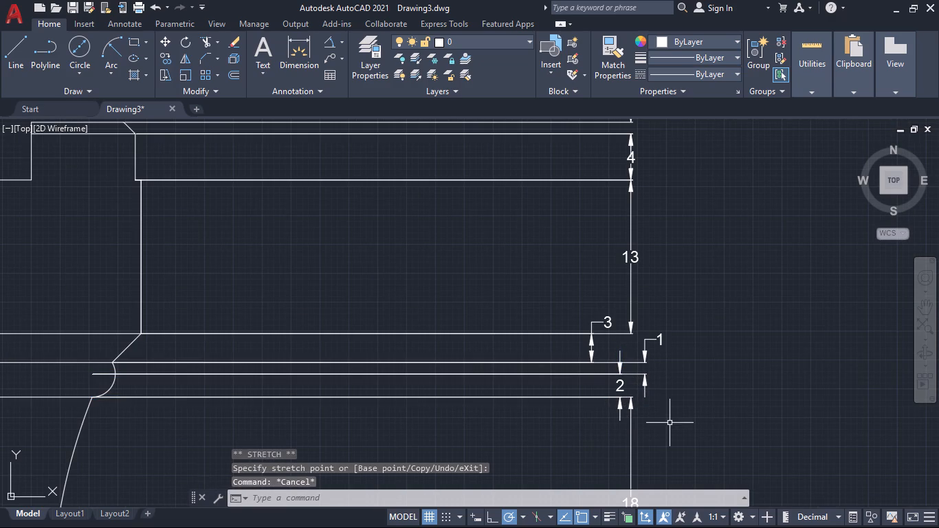
Shift the battlement's 4 dimension slightly right of the vertical chain, with its text above its upper extension line.
{"action": "middle_click_drag", "start_coordinate": [671, 422], "coordinate": [614, 406]}
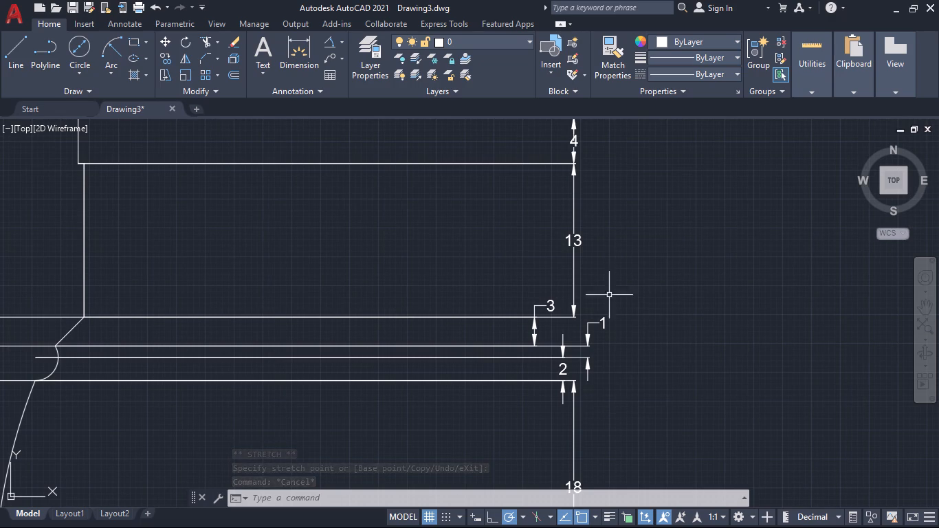
{"action": "middle_click_drag", "start_coordinate": [607, 240], "coordinate": [617, 344]}
{"action": "scroll", "coordinate": [590, 246], "scroll_direction": "up", "scroll_amount": 3}
{"action": "middle_click_drag", "start_coordinate": [599, 250], "coordinate": [598, 313]}
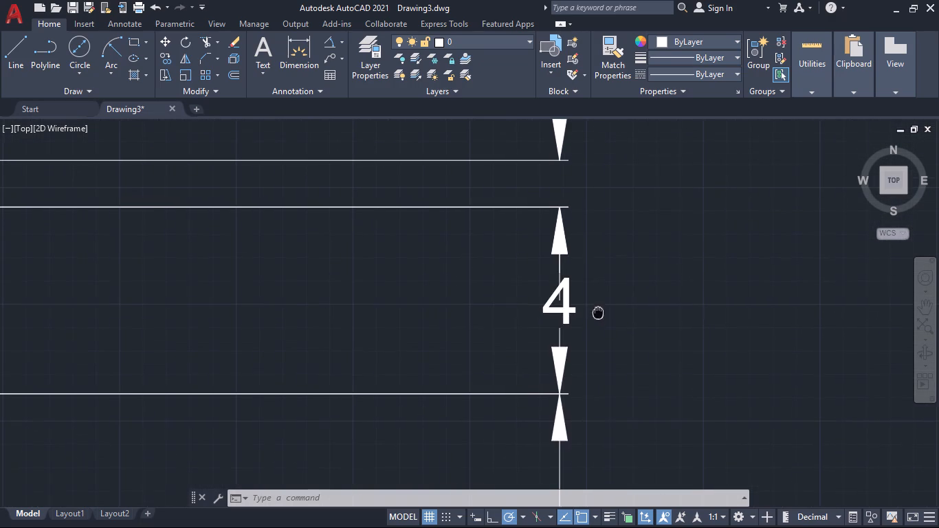
{"action": "left_click", "coordinate": [554, 306]}
{"action": "left_click", "coordinate": [563, 301]}
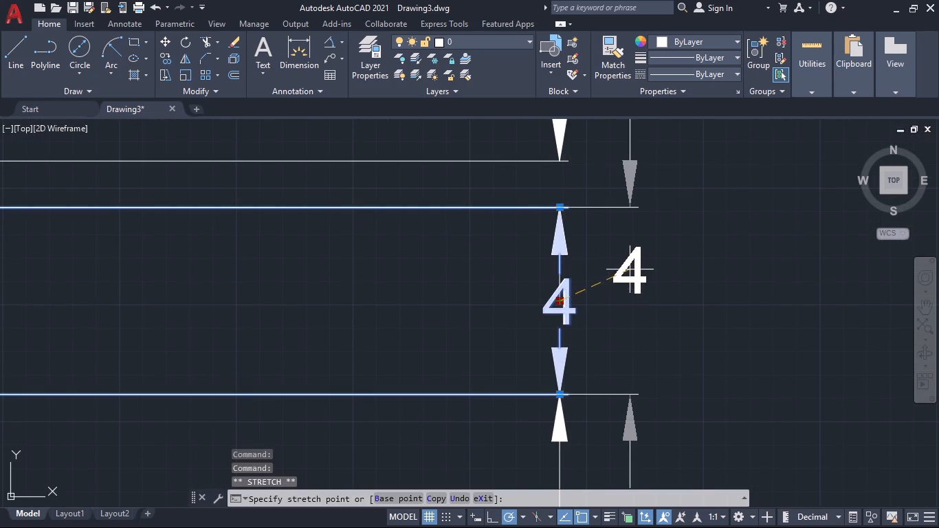
{"action": "scroll", "coordinate": [631, 260], "scroll_direction": "down", "scroll_amount": 2}
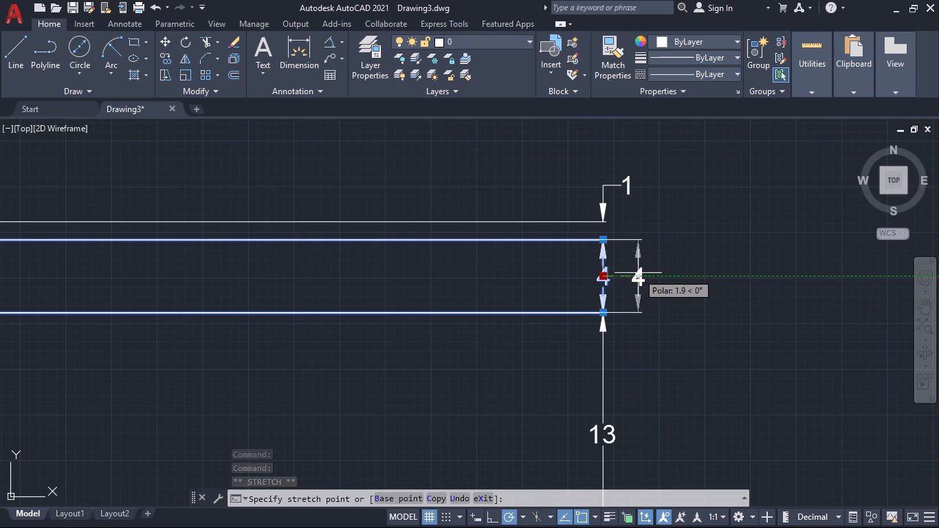
{"action": "left_click", "coordinate": [638, 273]}
{"action": "left_click", "coordinate": [641, 276]}
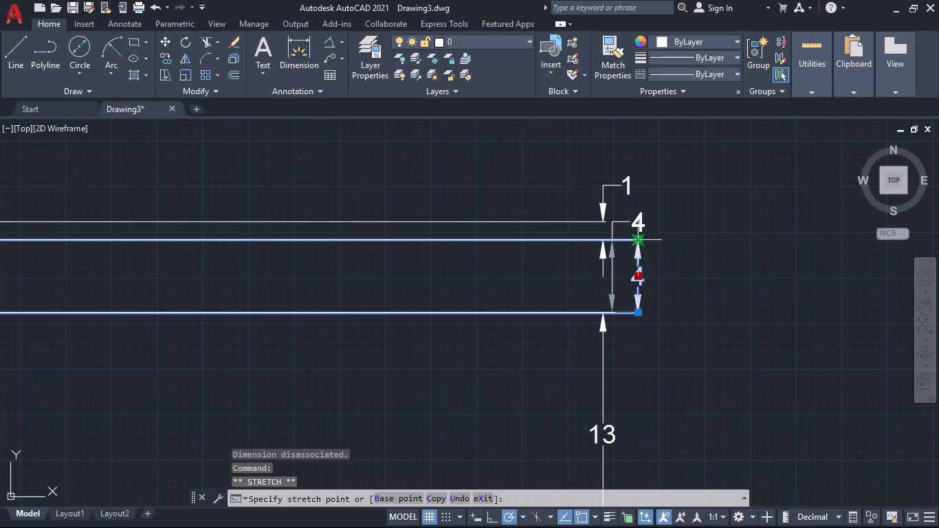
{"action": "left_click", "coordinate": [637, 228]}
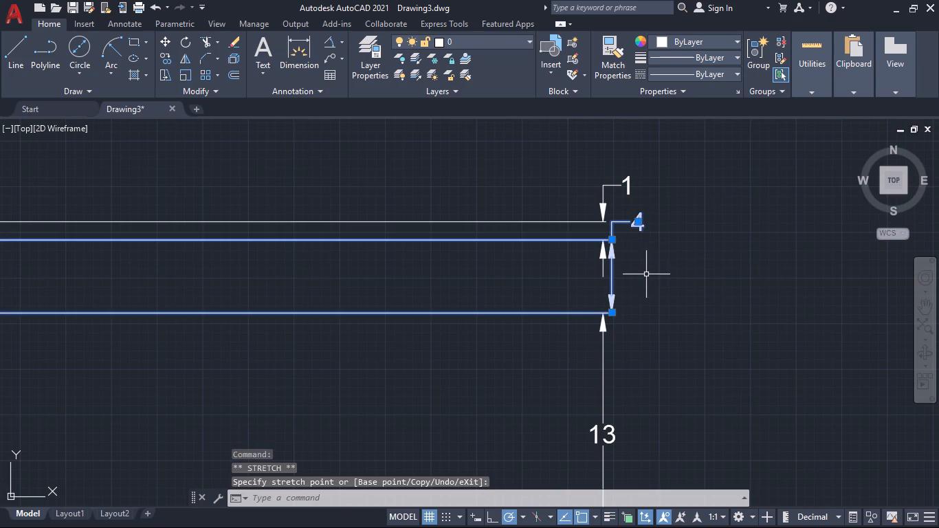
{"action": "middle_click_drag", "start_coordinate": [649, 283], "coordinate": [676, 392]}
{"action": "key", "text": "Escape"}
Move the 1 dimension at the top of the battlement left of the vertical chain, away from the 4 dimension.
{"action": "scroll", "coordinate": [676, 416], "scroll_direction": "down", "scroll_amount": 1}
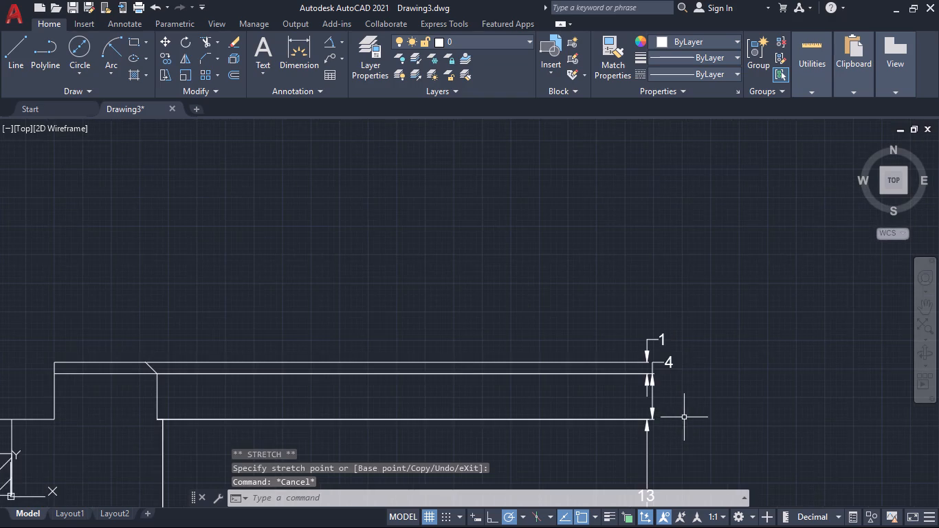
{"action": "middle_click_drag", "start_coordinate": [687, 417], "coordinate": [670, 393]}
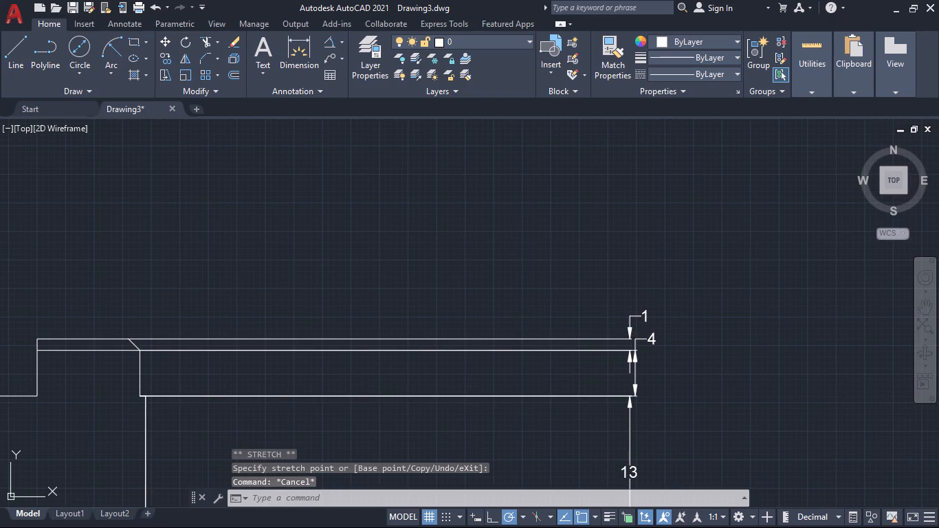
{"action": "left_click", "coordinate": [630, 330]}
{"action": "left_click", "coordinate": [645, 314]}
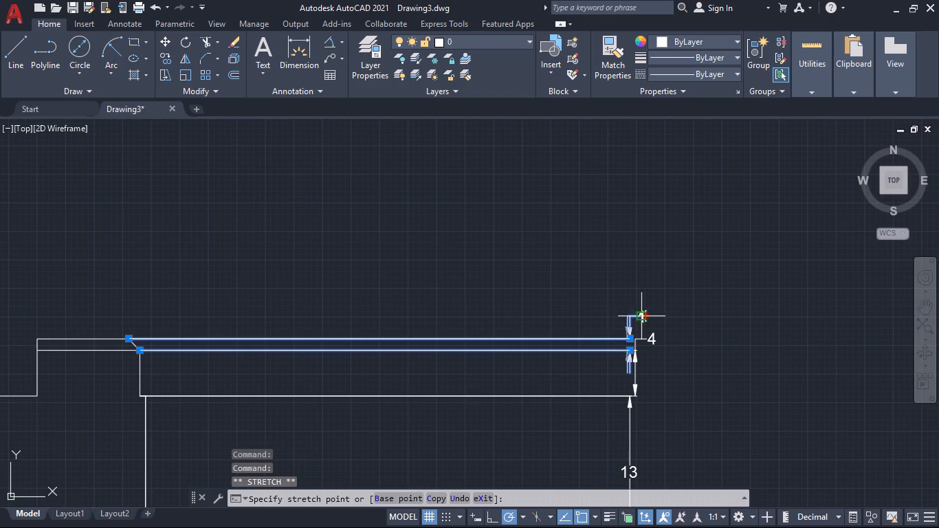
{"action": "left_click", "coordinate": [605, 319]}
{"action": "key", "text": "Escape"}
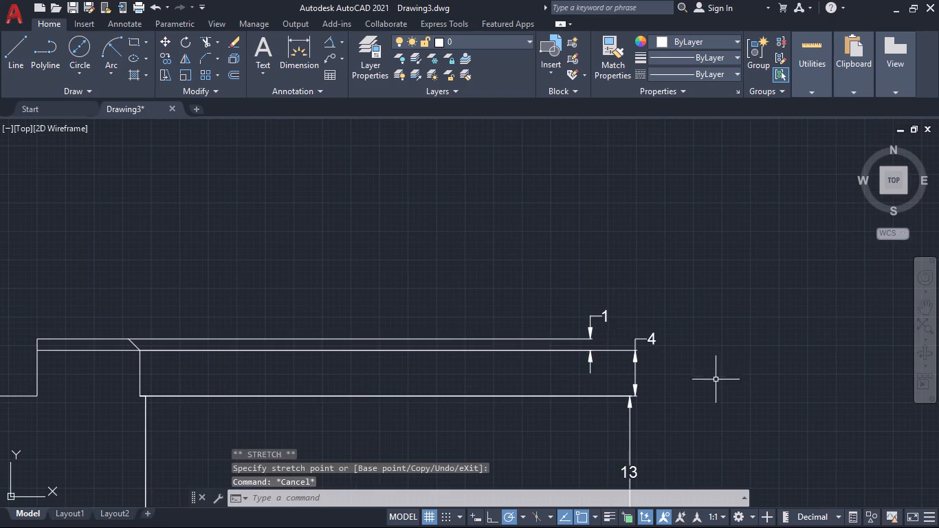
Examine the vertical dimensions along the whole rook, from the head down to the base, for remaining overlaps.
{"action": "scroll", "coordinate": [720, 388], "scroll_direction": "down", "scroll_amount": 2}
{"action": "middle_click_drag", "start_coordinate": [725, 408], "coordinate": [684, 320]}
{"action": "scroll", "coordinate": [680, 311], "scroll_direction": "up", "scroll_amount": 1}
{"action": "scroll", "coordinate": [694, 353], "scroll_direction": "down", "scroll_amount": 1}
{"action": "middle_click_drag", "start_coordinate": [704, 426], "coordinate": [774, 302]}
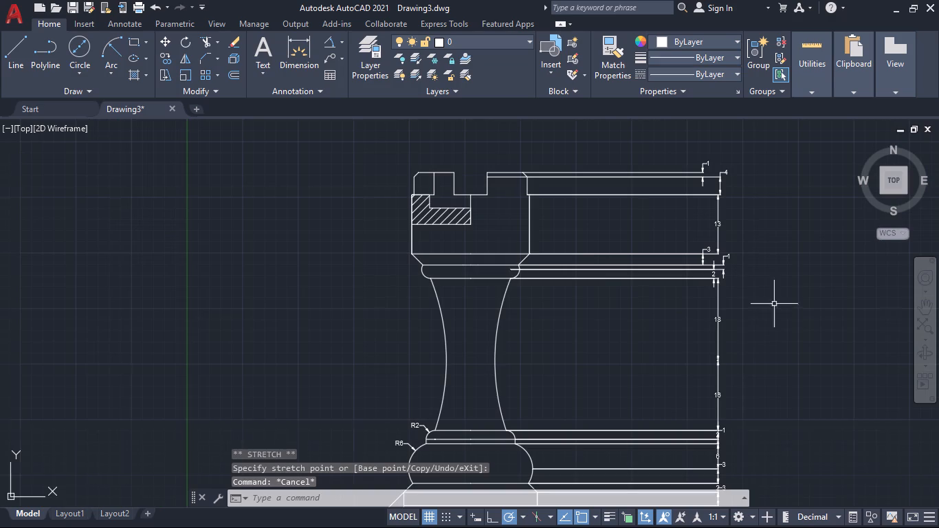
{"action": "scroll", "coordinate": [769, 348], "scroll_direction": "down", "scroll_amount": 1}
{"action": "middle_click_drag", "start_coordinate": [769, 356], "coordinate": [707, 374]}
{"action": "middle_click_drag", "start_coordinate": [716, 397], "coordinate": [713, 318]}
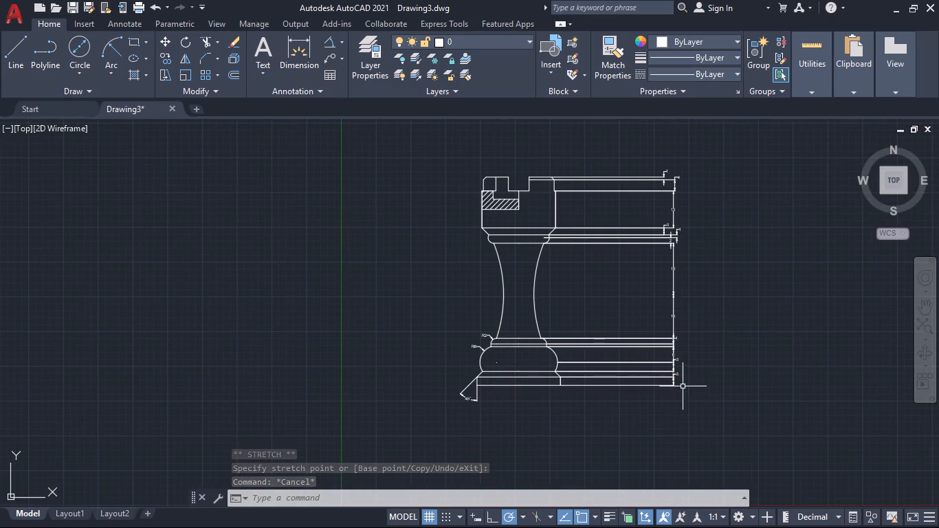
{"action": "middle_click_drag", "start_coordinate": [685, 388], "coordinate": [700, 397]}
{"action": "scroll", "coordinate": [687, 373], "scroll_direction": "up", "scroll_amount": 3}
{"action": "middle_click_drag", "start_coordinate": [751, 367], "coordinate": [774, 412]}
{"action": "scroll", "coordinate": [753, 375], "scroll_direction": "down", "scroll_amount": 1}
{"action": "scroll", "coordinate": [520, 272], "scroll_direction": "down", "scroll_amount": 1}
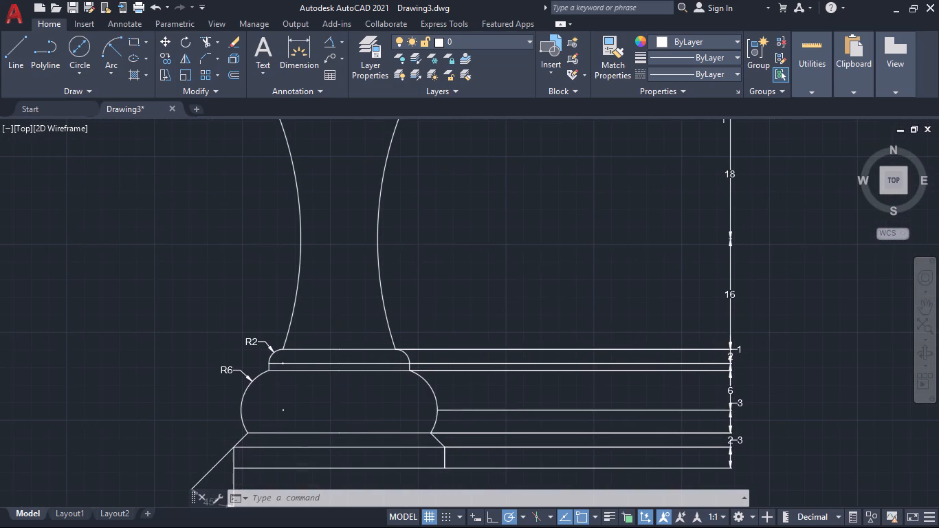
{"action": "middle_click_drag", "start_coordinate": [519, 269], "coordinate": [575, 327]}
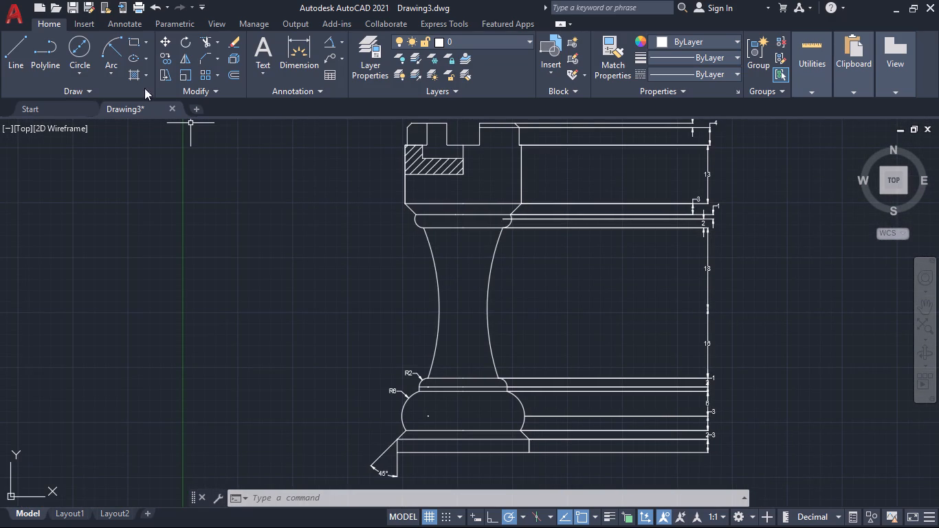
Add a horizontal dimension across the full width of the base's bottom edge, placed below the base level with the 45° dimension.
{"action": "left_click", "coordinate": [295, 47]}
{"action": "scroll", "coordinate": [313, 225], "scroll_direction": "down", "scroll_amount": 1}
{"action": "middle_click_drag", "start_coordinate": [313, 225], "coordinate": [316, 104]}
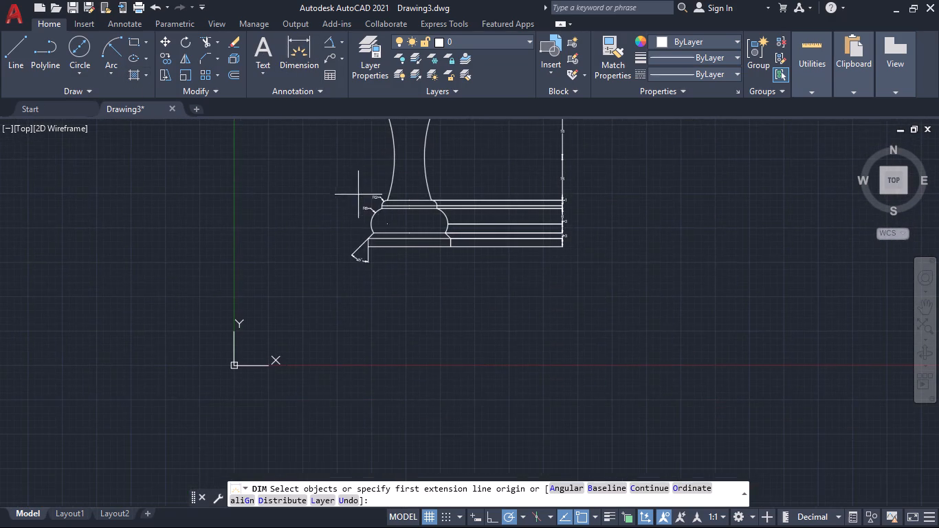
{"action": "scroll", "coordinate": [410, 252], "scroll_direction": "up", "scroll_amount": 3}
{"action": "middle_click_drag", "start_coordinate": [362, 243], "coordinate": [428, 349]}
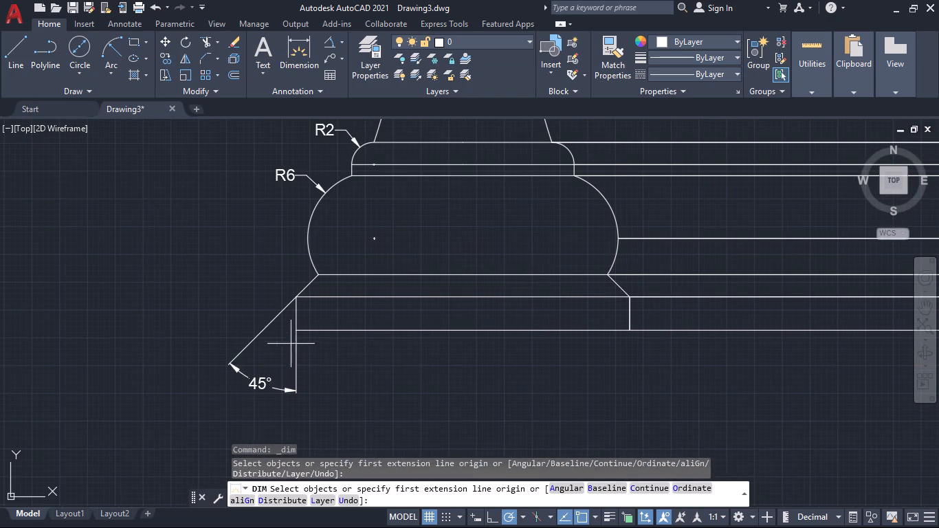
{"action": "left_click", "coordinate": [293, 329]}
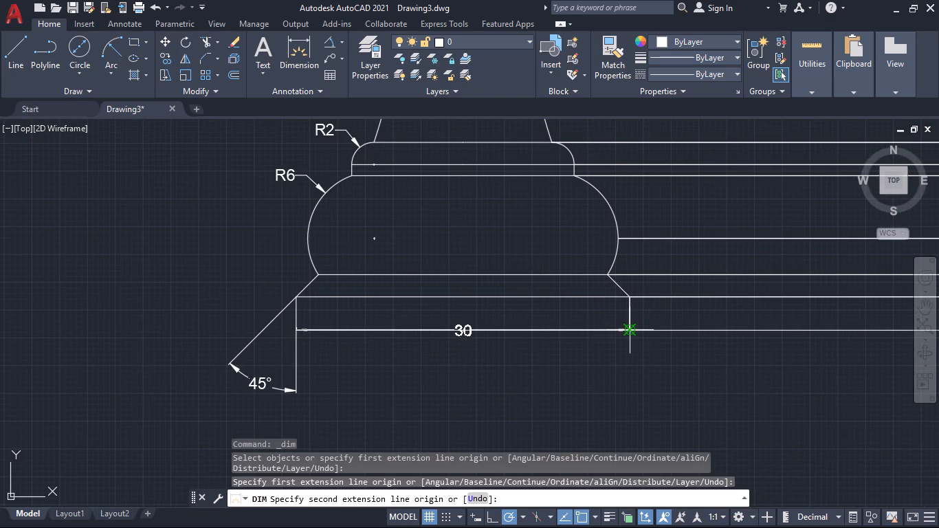
{"action": "left_click", "coordinate": [632, 332]}
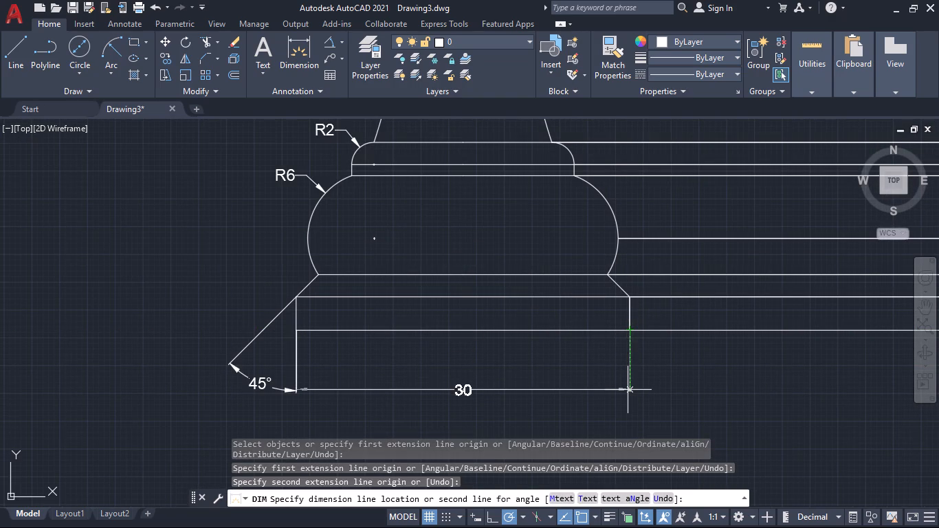
{"action": "left_click", "coordinate": [628, 390]}
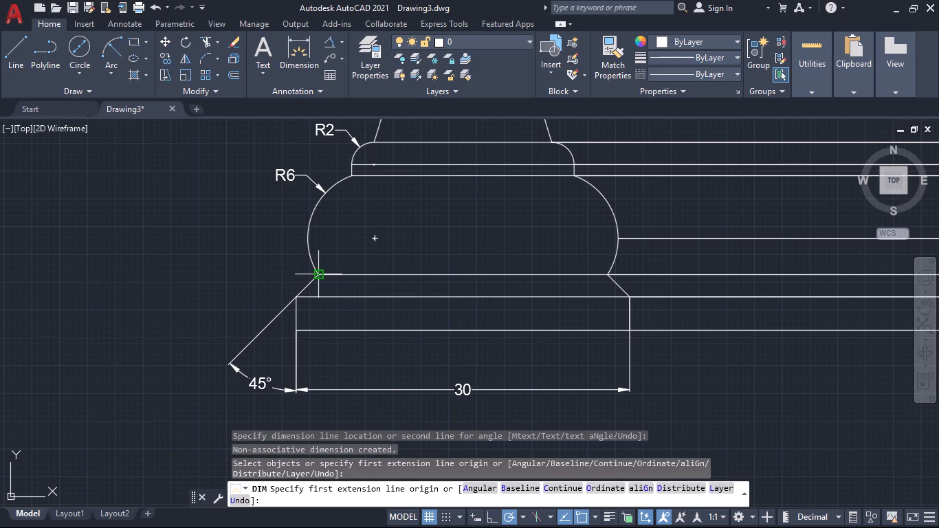
Add a horizontal dimension across the upper edge of the base's chamfer, placed just above the 30 dimension.
{"action": "left_click", "coordinate": [316, 271]}
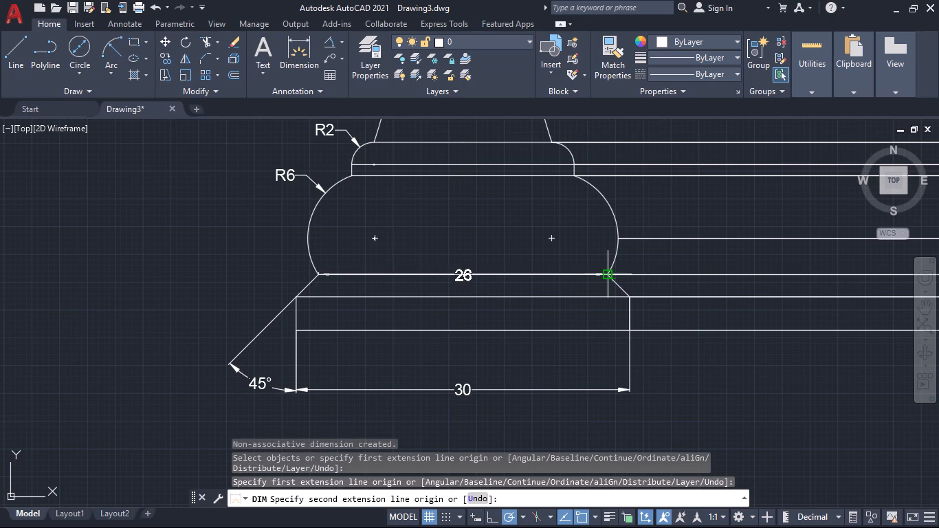
{"action": "left_click", "coordinate": [604, 275]}
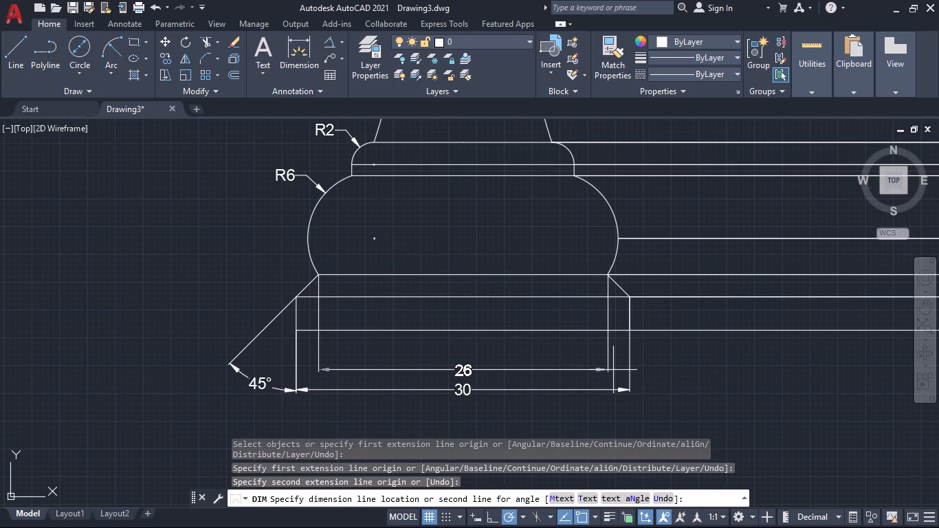
{"action": "left_click", "coordinate": [613, 362]}
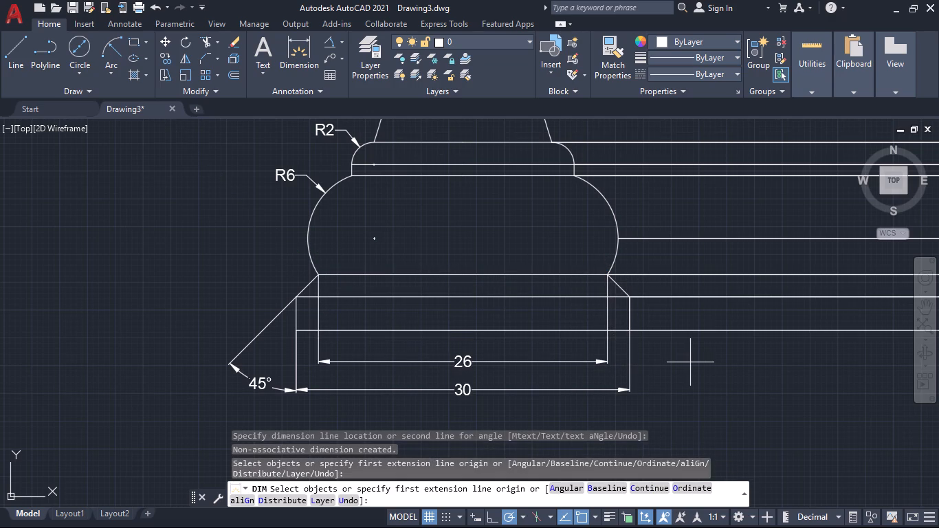
Add a horizontal dimension across the widest part of the R6 bulge, with its line running through the bulge.
{"action": "middle_click_drag", "start_coordinate": [692, 362], "coordinate": [698, 388]}
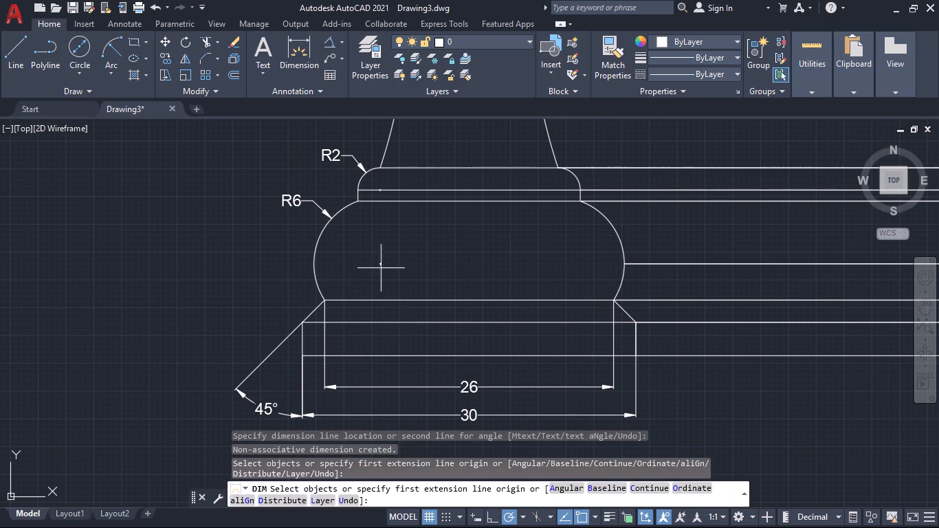
{"action": "left_click", "coordinate": [313, 265]}
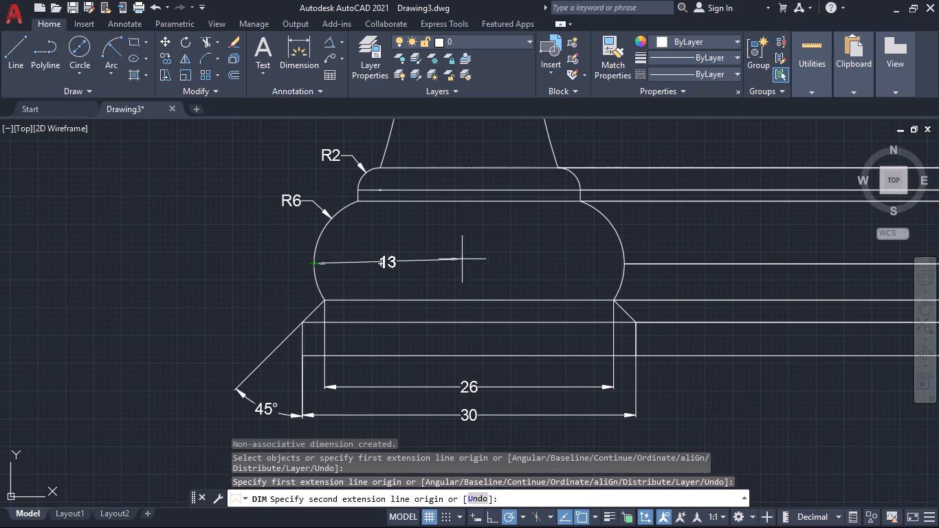
{"action": "left_click", "coordinate": [626, 265]}
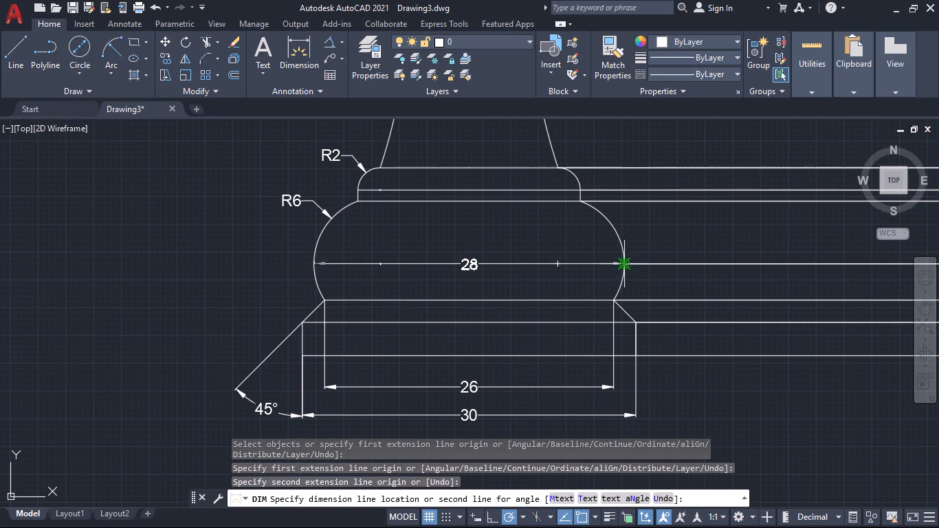
{"action": "left_click", "coordinate": [622, 265]}
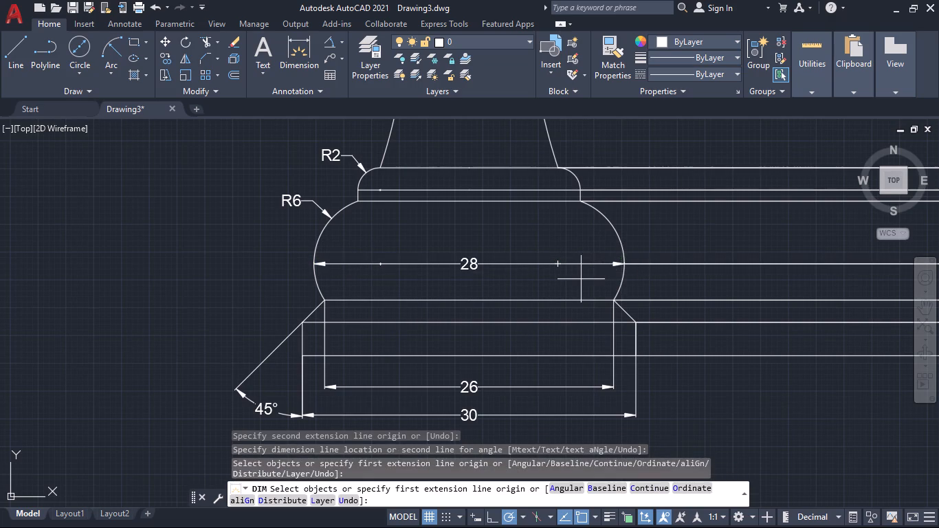
Add a horizontal dimension across the full width of the R2 collar's bottom edge, placed above the collar over the body.
{"action": "scroll", "coordinate": [580, 279], "scroll_direction": "down", "scroll_amount": 1}
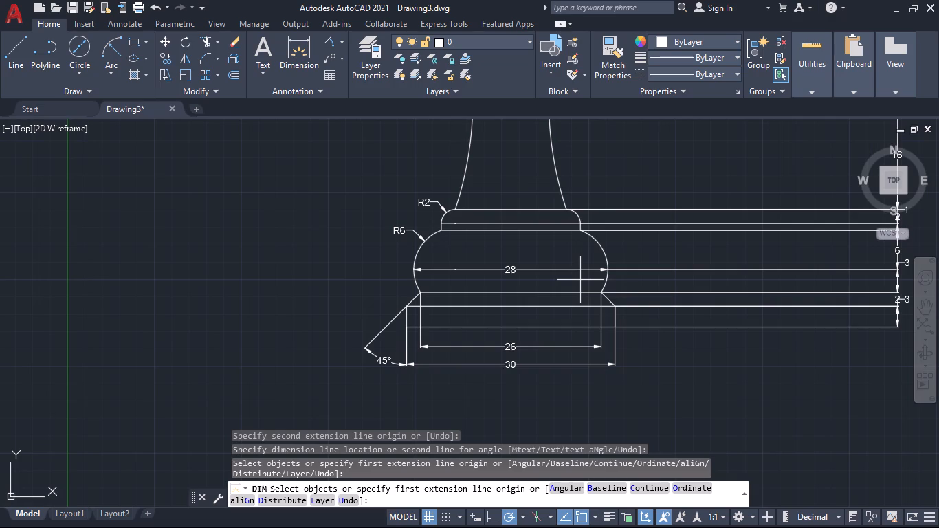
{"action": "middle_click_drag", "start_coordinate": [542, 252], "coordinate": [542, 295]}
{"action": "scroll", "coordinate": [455, 291], "scroll_direction": "up", "scroll_amount": 2}
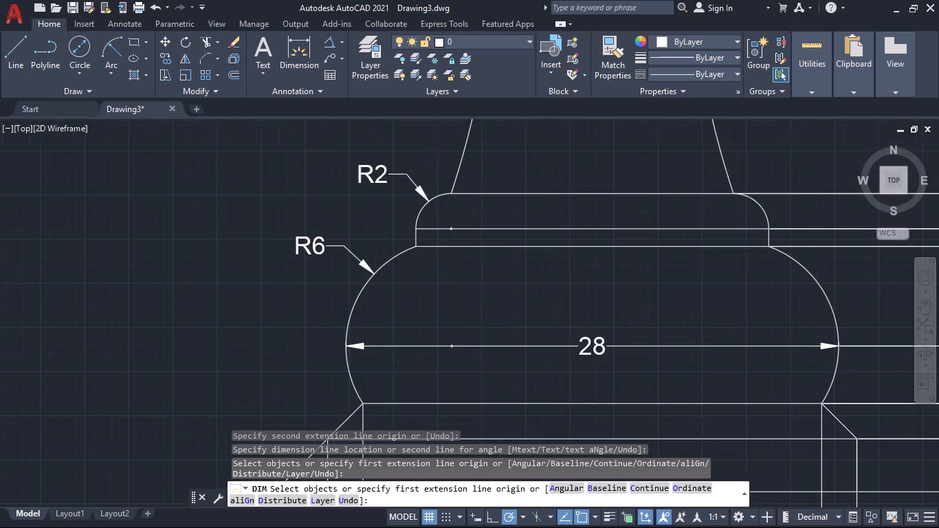
{"action": "middle_click_drag", "start_coordinate": [454, 286], "coordinate": [408, 351]}
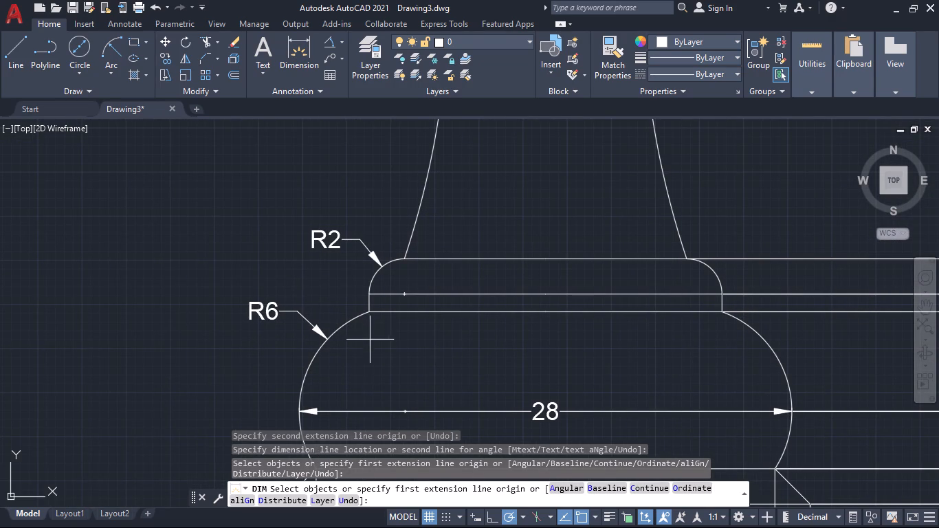
{"action": "left_click", "coordinate": [371, 311]}
{"action": "left_click", "coordinate": [722, 312]}
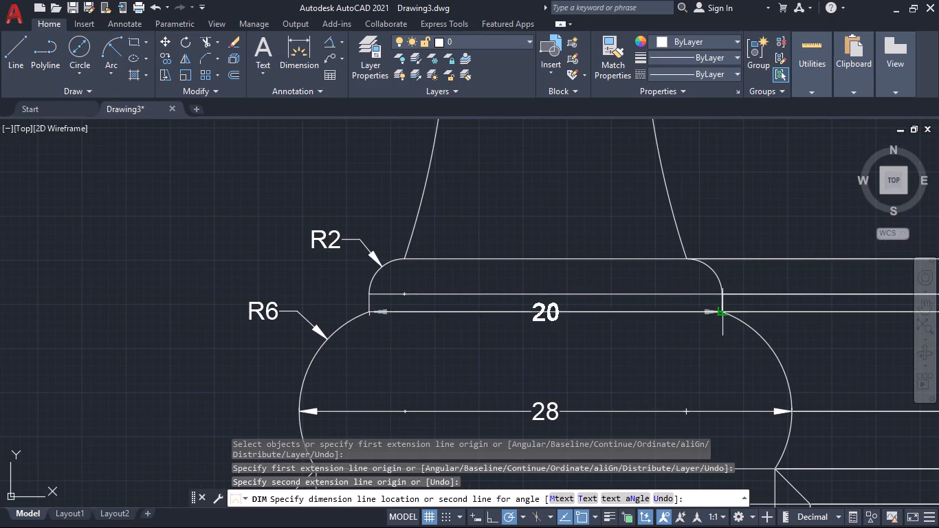
{"action": "left_click", "coordinate": [703, 184]}
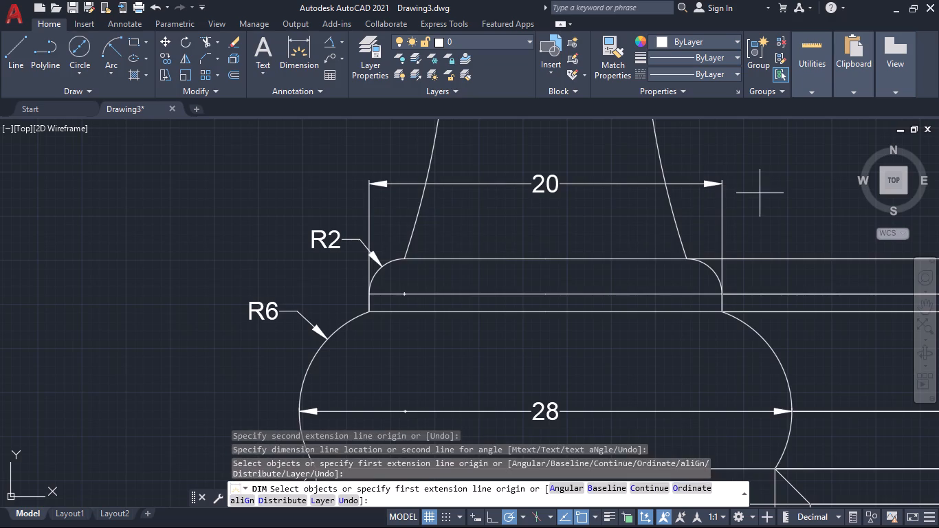
Add a horizontal dimension across the collar's top edge between the body curves, placed just below the 20 dimension.
{"action": "scroll", "coordinate": [761, 193], "scroll_direction": "down", "scroll_amount": 1}
{"action": "middle_click_drag", "start_coordinate": [762, 193], "coordinate": [678, 342]}
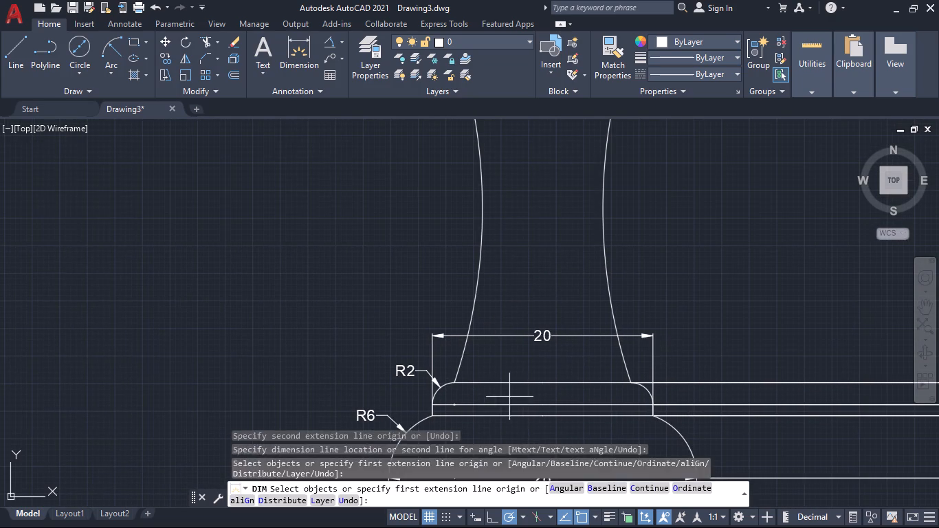
{"action": "left_click", "coordinate": [456, 379]}
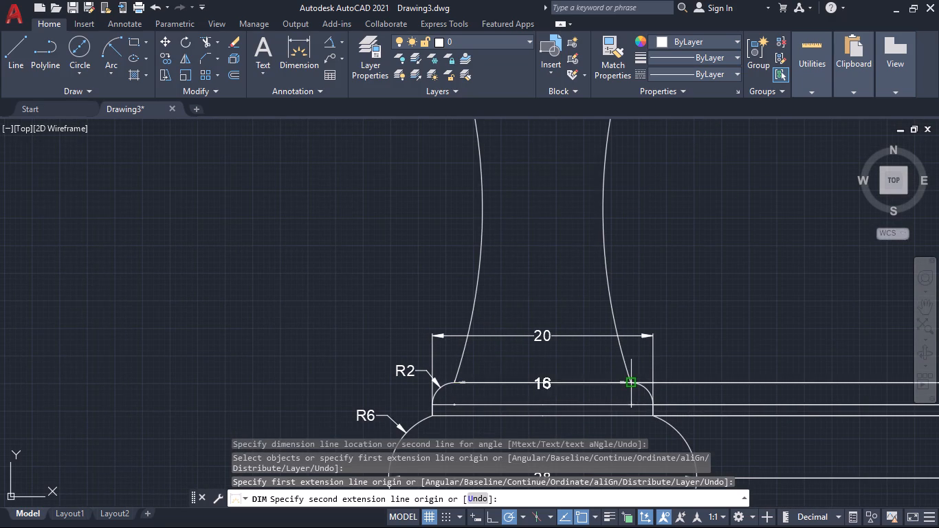
{"action": "left_click", "coordinate": [627, 379]}
{"action": "left_click", "coordinate": [625, 368]}
Add a radius dimension to the body's right-hand curve, placing its text in the open space right of the body.
{"action": "scroll", "coordinate": [674, 363], "scroll_direction": "down", "scroll_amount": 1}
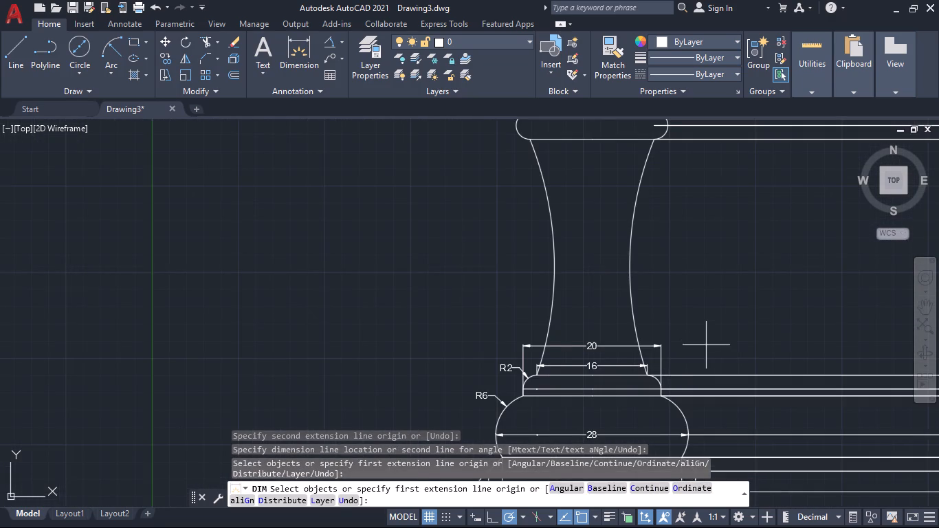
{"action": "middle_click_drag", "start_coordinate": [707, 344], "coordinate": [691, 386]}
{"action": "middle_click_drag", "start_coordinate": [705, 320], "coordinate": [639, 382]}
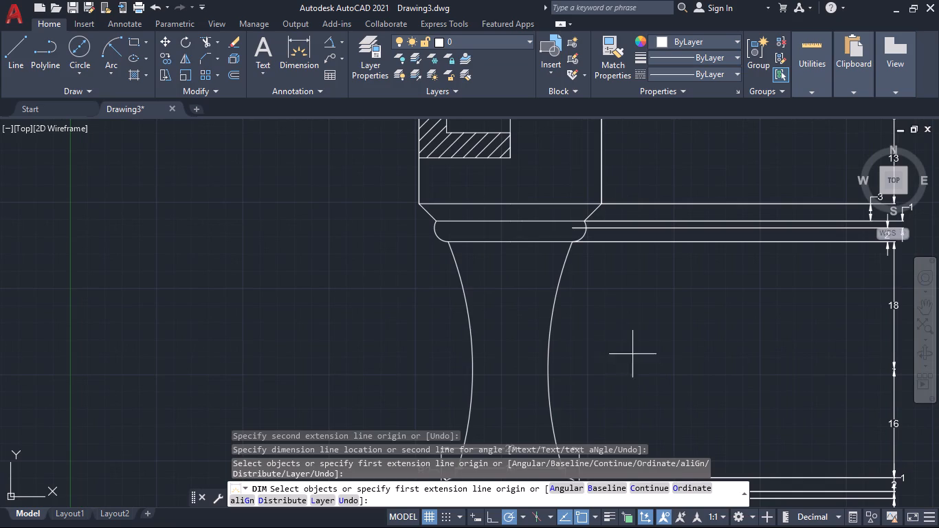
{"action": "left_click", "coordinate": [555, 309]}
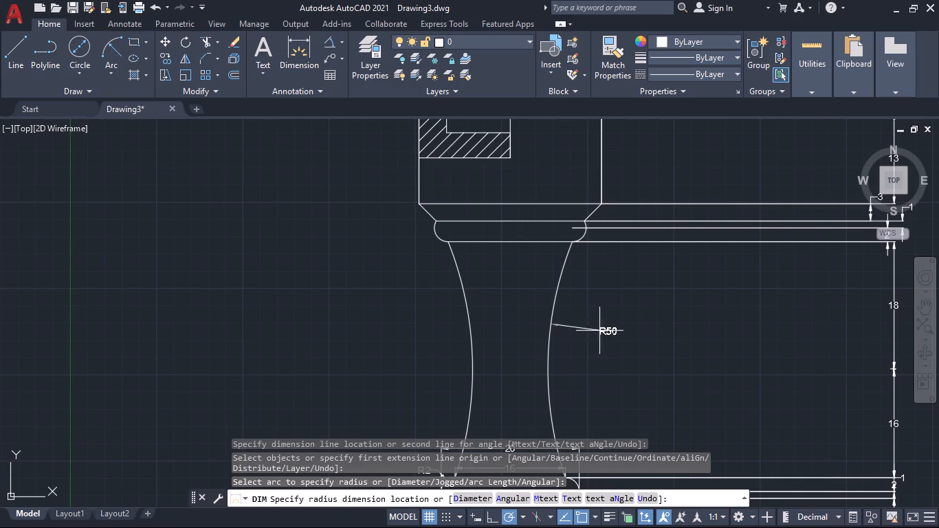
{"action": "left_click", "coordinate": [670, 326]}
Add an overall height dimension from the base's bottom edge to the top of the battlements, placed left of the rook.
{"action": "scroll", "coordinate": [727, 353], "scroll_direction": "down", "scroll_amount": 1}
{"action": "middle_click_drag", "start_coordinate": [744, 363], "coordinate": [593, 326]}
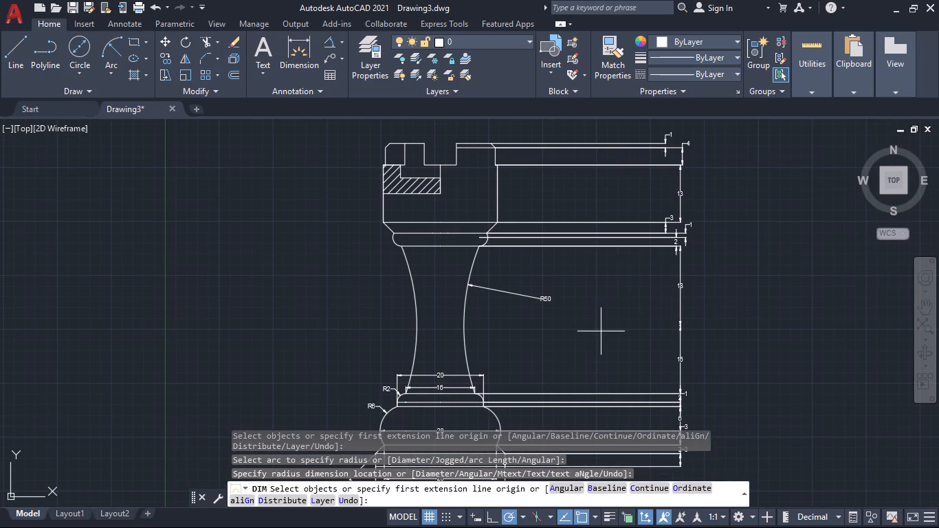
{"action": "middle_click_drag", "start_coordinate": [601, 331], "coordinate": [664, 333]}
{"action": "middle_click_drag", "start_coordinate": [635, 356], "coordinate": [684, 292]}
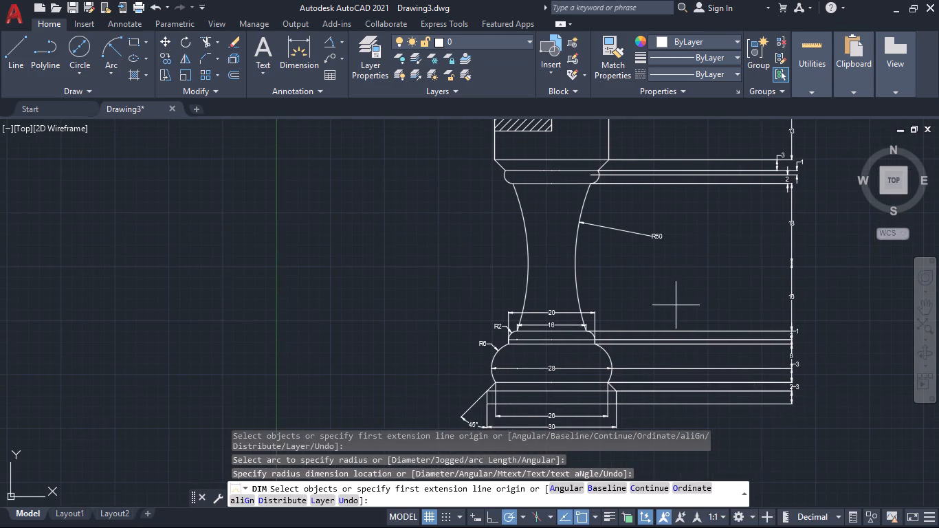
{"action": "scroll", "coordinate": [505, 398], "scroll_direction": "up", "scroll_amount": 2}
{"action": "middle_click_drag", "start_coordinate": [503, 397], "coordinate": [554, 298]}
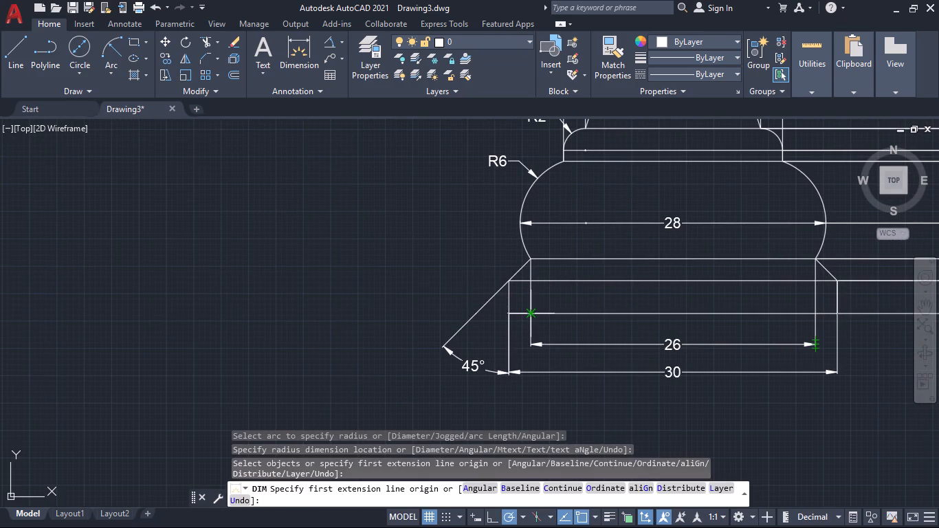
{"action": "left_click", "coordinate": [529, 313]}
{"action": "middle_click_drag", "start_coordinate": [531, 230], "coordinate": [529, 258]}
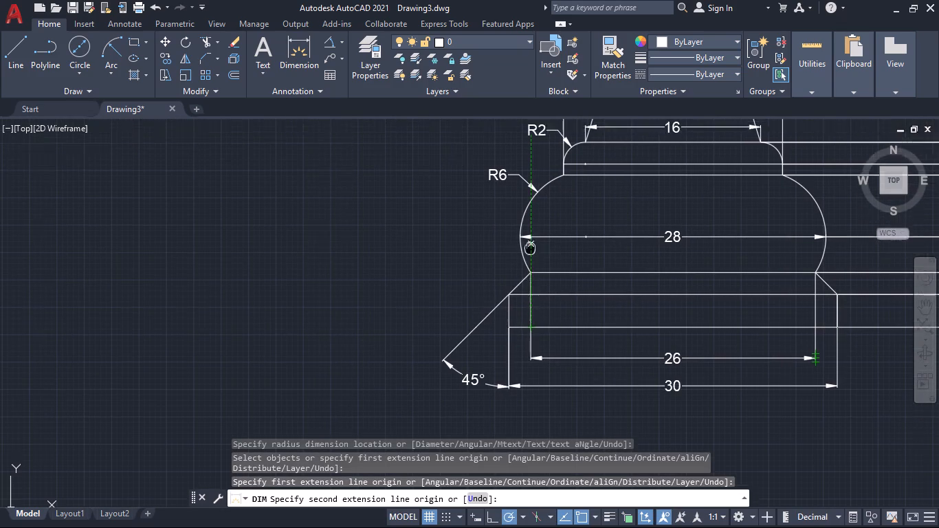
{"action": "middle_click_drag", "start_coordinate": [529, 258], "coordinate": [525, 410]}
{"action": "scroll", "coordinate": [534, 327], "scroll_direction": "down", "scroll_amount": 4}
{"action": "middle_click_drag", "start_coordinate": [536, 279], "coordinate": [531, 379]}
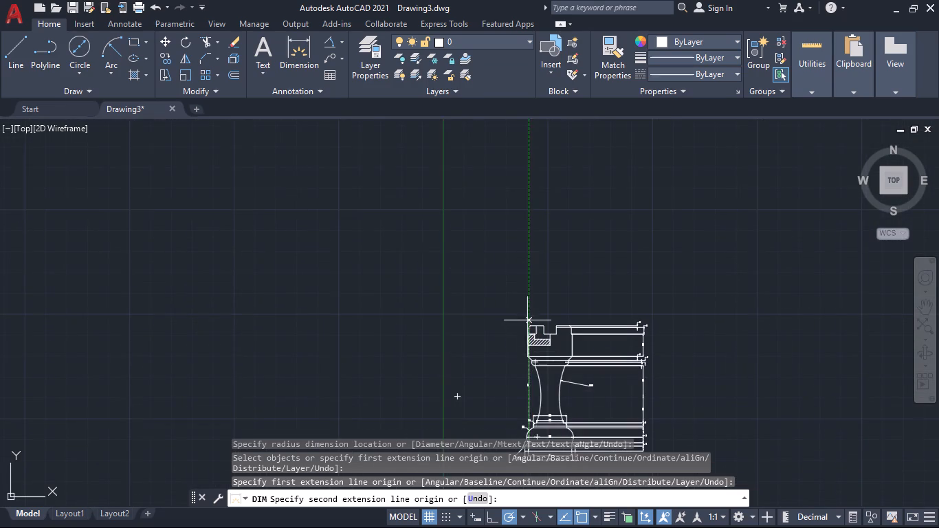
{"action": "scroll", "coordinate": [526, 319], "scroll_direction": "up", "scroll_amount": 4}
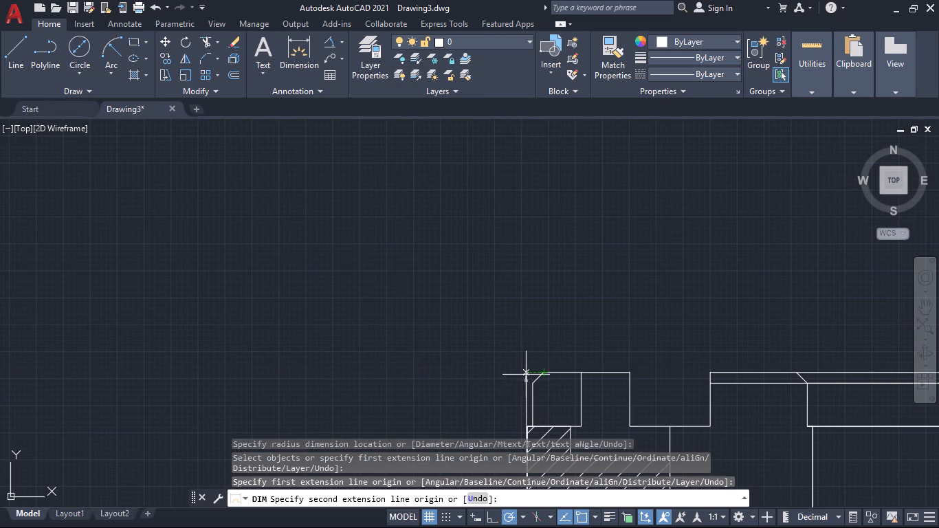
{"action": "left_click", "coordinate": [527, 374]}
{"action": "scroll", "coordinate": [485, 374], "scroll_direction": "down", "scroll_amount": 3}
{"action": "middle_click_drag", "start_coordinate": [481, 370], "coordinate": [480, 298]}
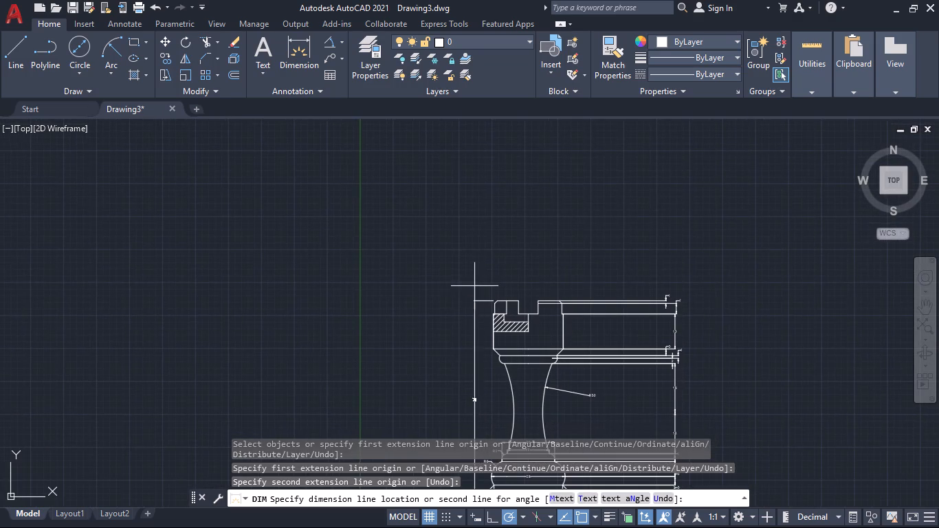
{"action": "left_click", "coordinate": [445, 319]}
Add a vertical dimension from the battlement's top edge down to the hatched section's top, placed just left of the head.
{"action": "scroll", "coordinate": [465, 400], "scroll_direction": "up", "scroll_amount": 2}
{"action": "middle_click_drag", "start_coordinate": [465, 400], "coordinate": [463, 284]}
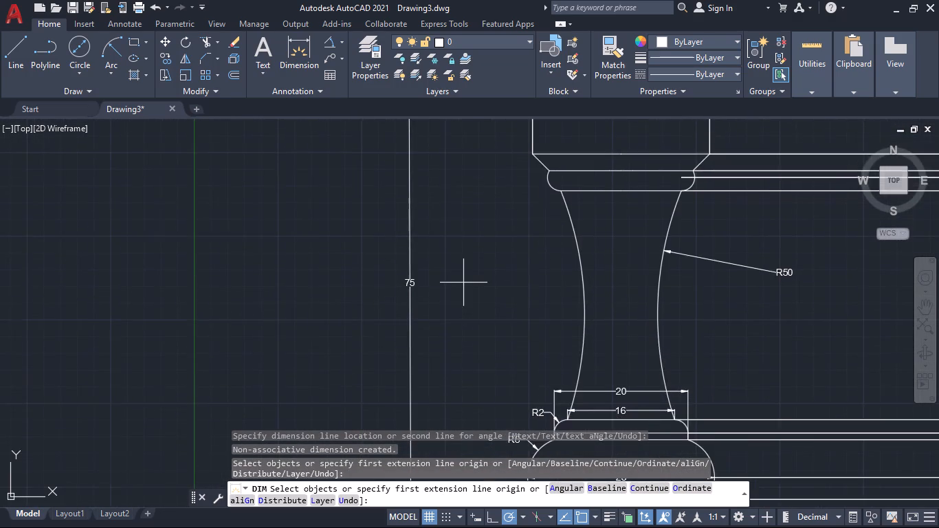
{"action": "scroll", "coordinate": [485, 296], "scroll_direction": "down", "scroll_amount": 2}
{"action": "middle_click_drag", "start_coordinate": [489, 300], "coordinate": [462, 311]}
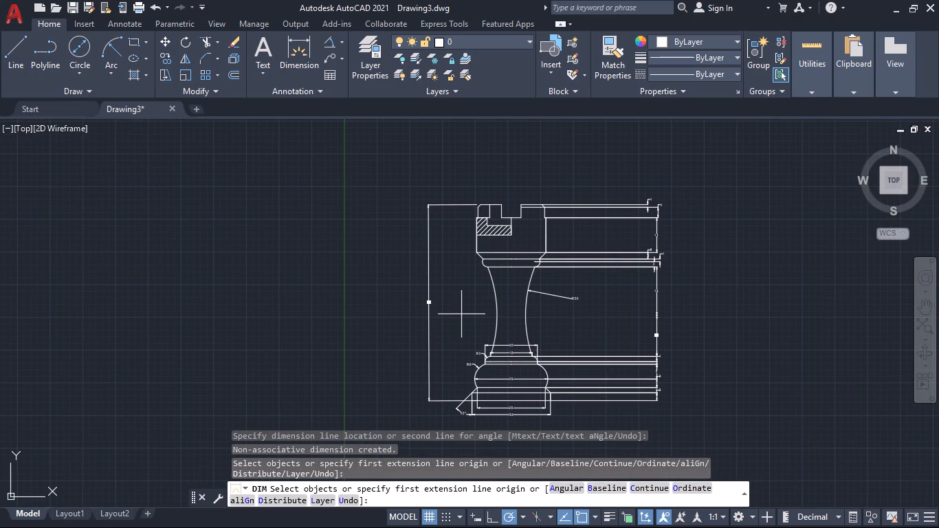
{"action": "middle_click_drag", "start_coordinate": [467, 315], "coordinate": [467, 332]}
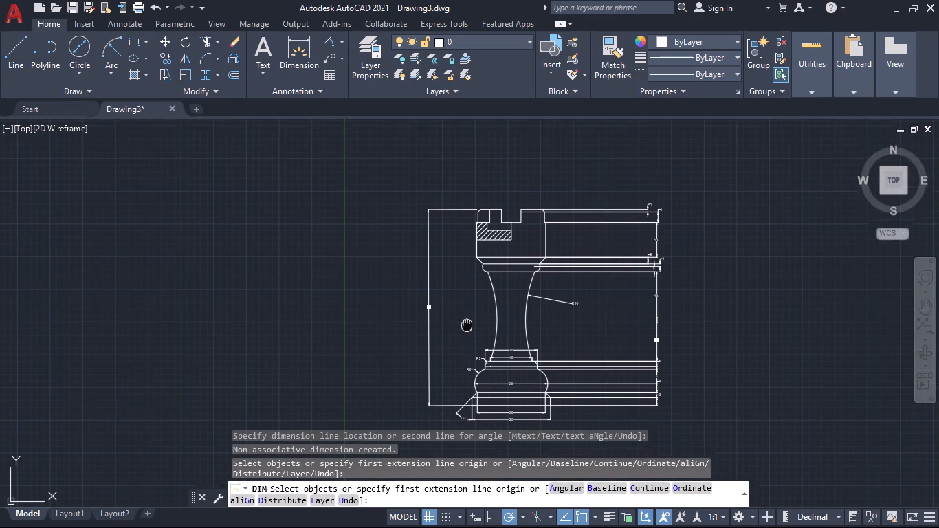
{"action": "middle_click_drag", "start_coordinate": [467, 332], "coordinate": [465, 360]}
{"action": "scroll", "coordinate": [474, 273], "scroll_direction": "up", "scroll_amount": 3}
{"action": "middle_click_drag", "start_coordinate": [453, 263], "coordinate": [441, 373]}
{"action": "scroll", "coordinate": [461, 318], "scroll_direction": "up", "scroll_amount": 1}
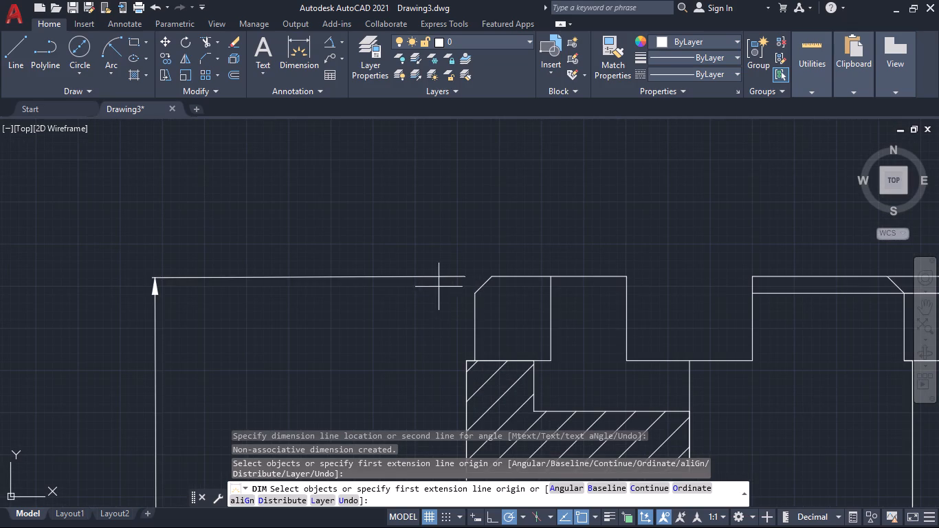
{"action": "left_click", "coordinate": [491, 276]}
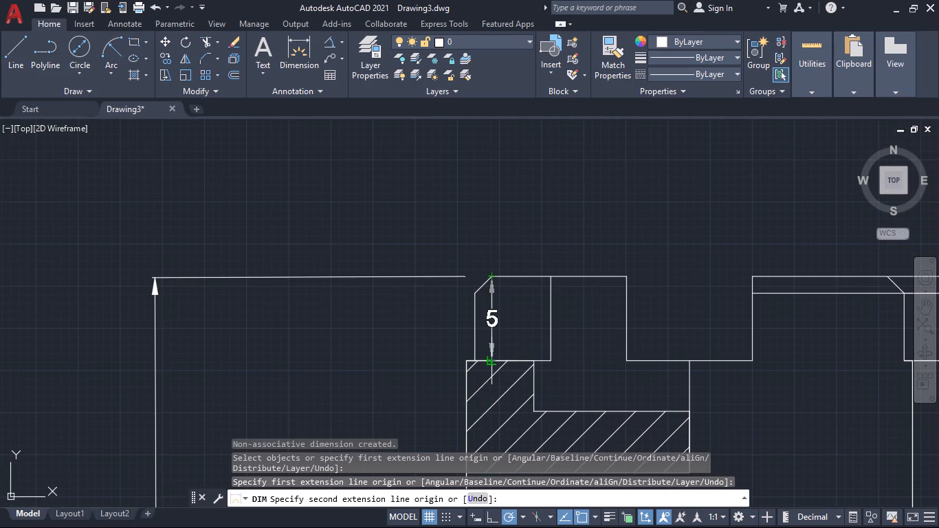
{"action": "left_click", "coordinate": [493, 362]}
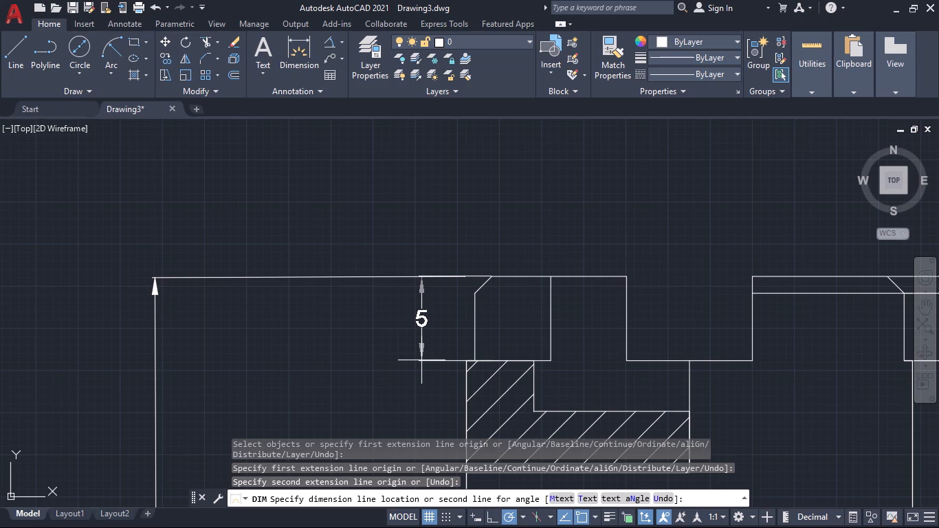
{"action": "left_click", "coordinate": [421, 360]}
Add a vertical dimension from the battlement's top level to the recess floor in the hatched section, placed left of the 5 dimension.
{"action": "middle_click_drag", "start_coordinate": [500, 340], "coordinate": [493, 266]}
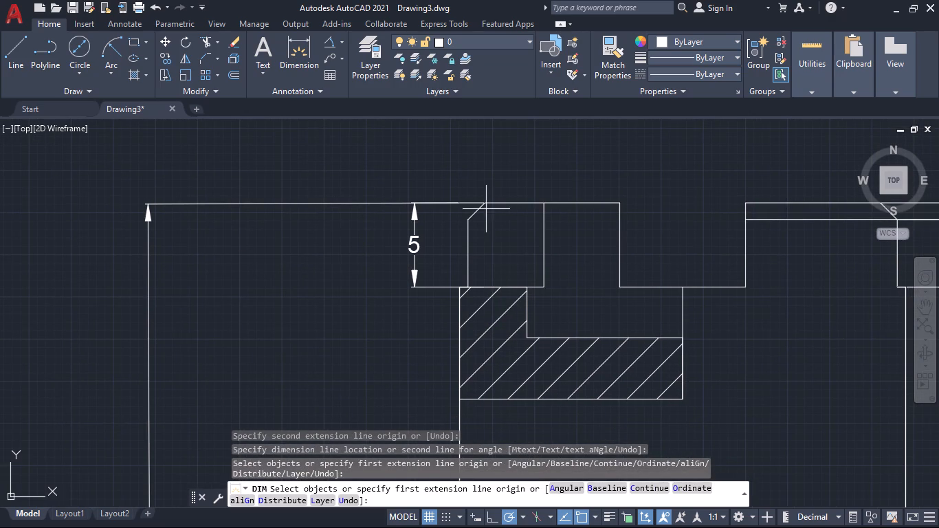
{"action": "left_click", "coordinate": [484, 203]}
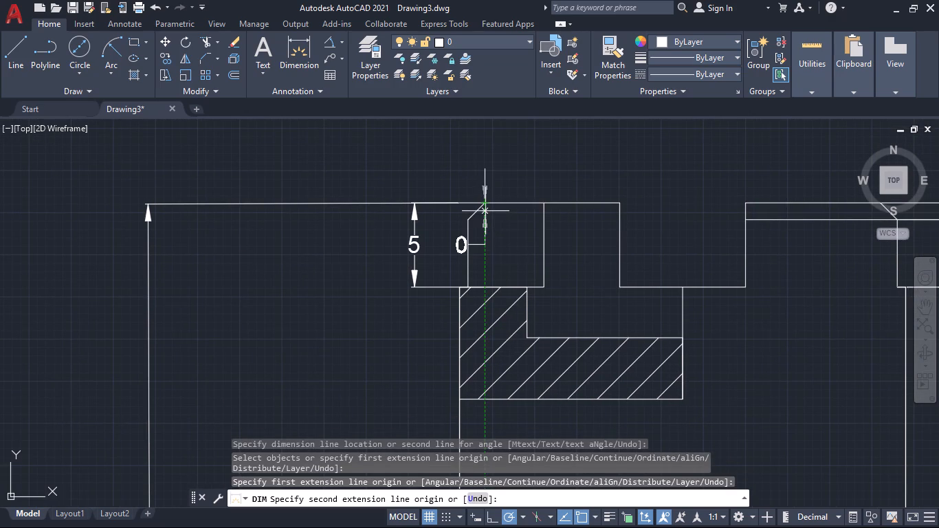
{"action": "key", "text": "ctrl+z"}
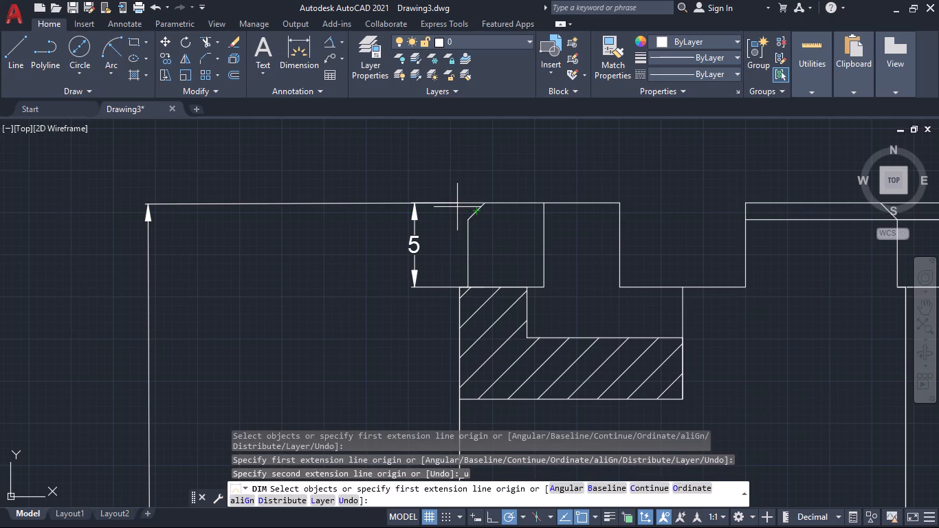
{"action": "left_click", "coordinate": [459, 202]}
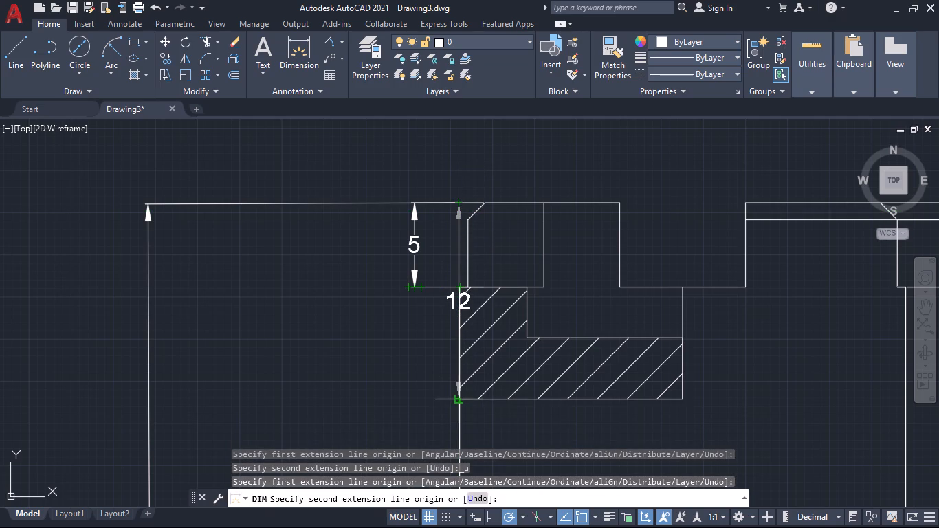
{"action": "left_click", "coordinate": [459, 340]}
{"action": "left_click", "coordinate": [377, 335]}
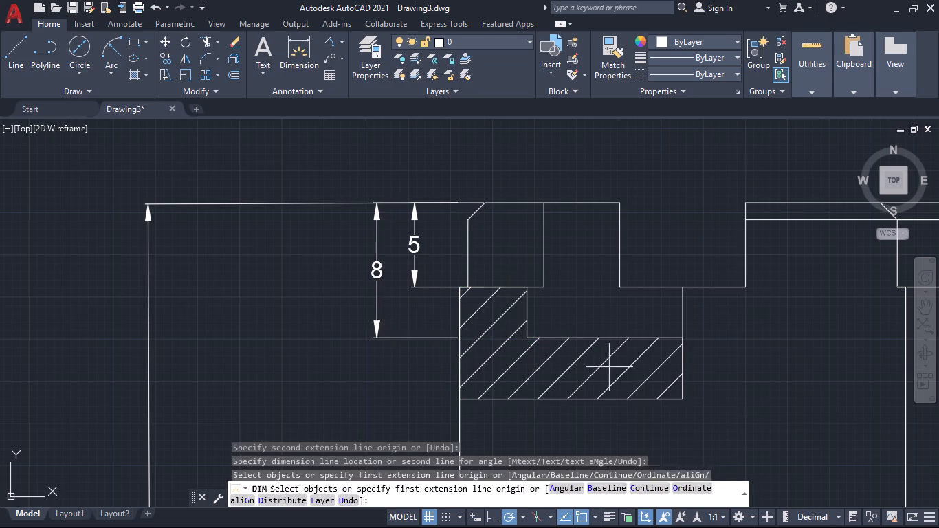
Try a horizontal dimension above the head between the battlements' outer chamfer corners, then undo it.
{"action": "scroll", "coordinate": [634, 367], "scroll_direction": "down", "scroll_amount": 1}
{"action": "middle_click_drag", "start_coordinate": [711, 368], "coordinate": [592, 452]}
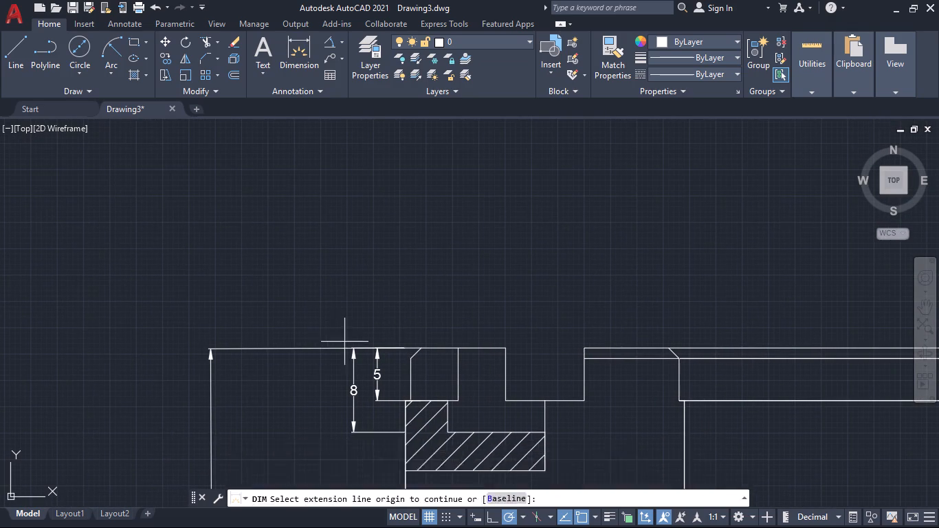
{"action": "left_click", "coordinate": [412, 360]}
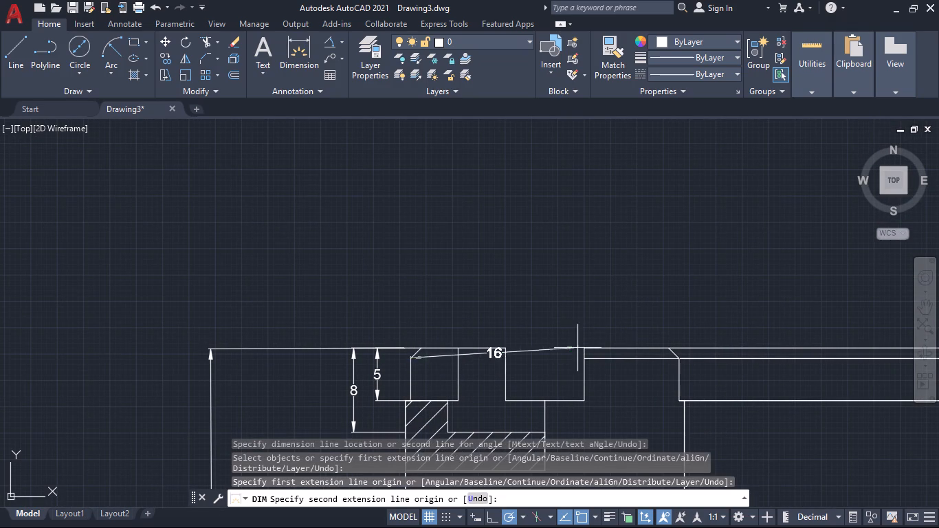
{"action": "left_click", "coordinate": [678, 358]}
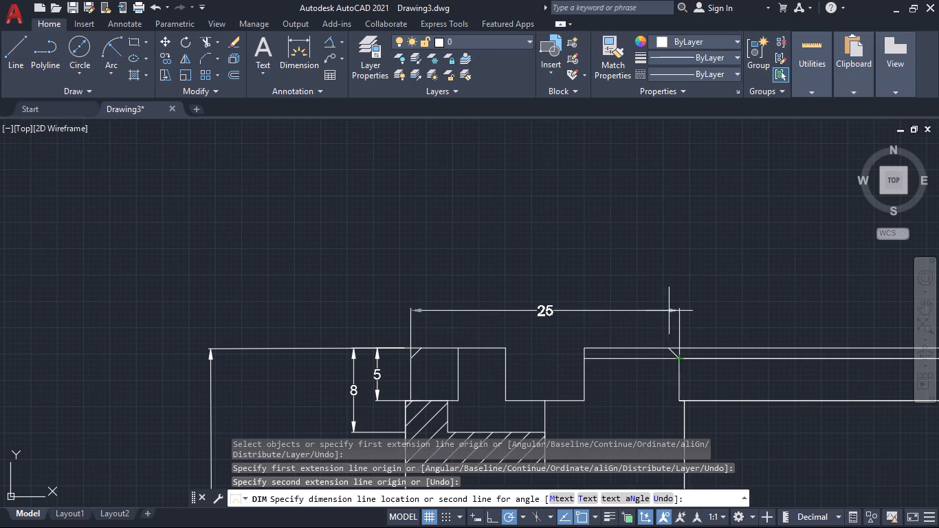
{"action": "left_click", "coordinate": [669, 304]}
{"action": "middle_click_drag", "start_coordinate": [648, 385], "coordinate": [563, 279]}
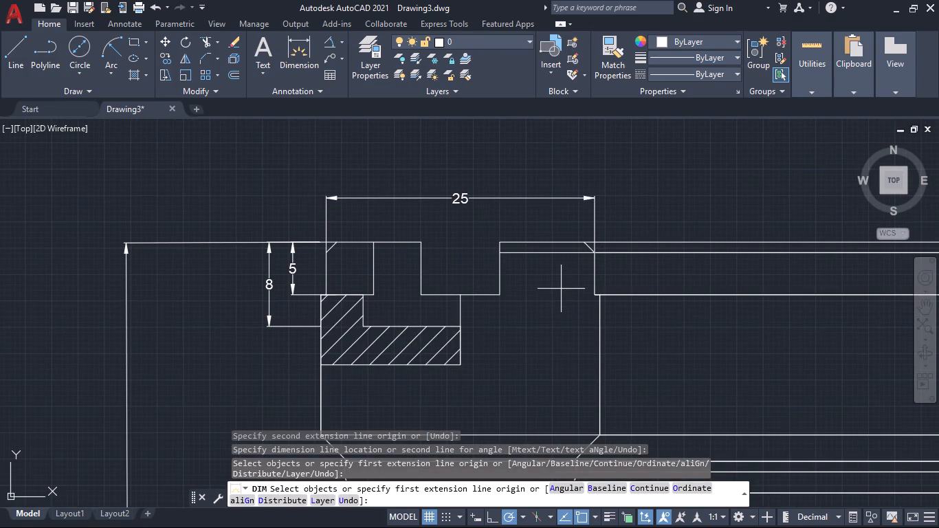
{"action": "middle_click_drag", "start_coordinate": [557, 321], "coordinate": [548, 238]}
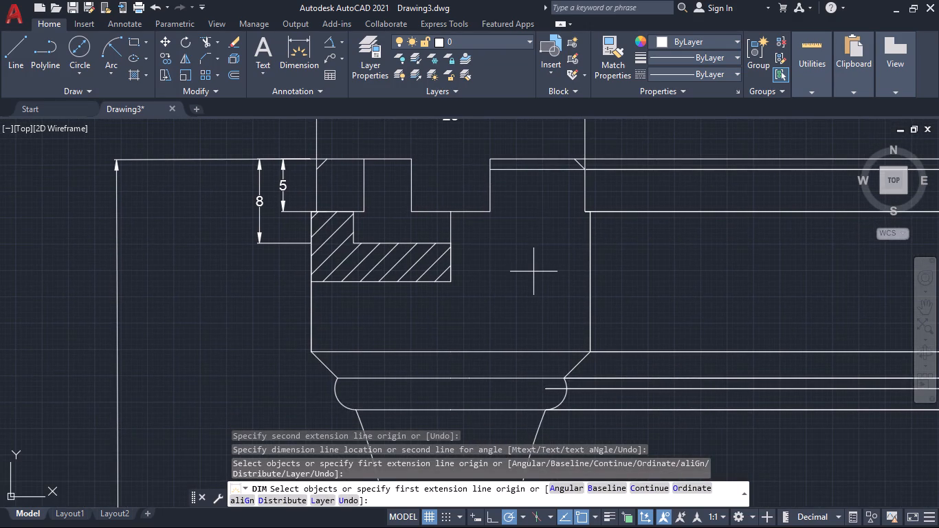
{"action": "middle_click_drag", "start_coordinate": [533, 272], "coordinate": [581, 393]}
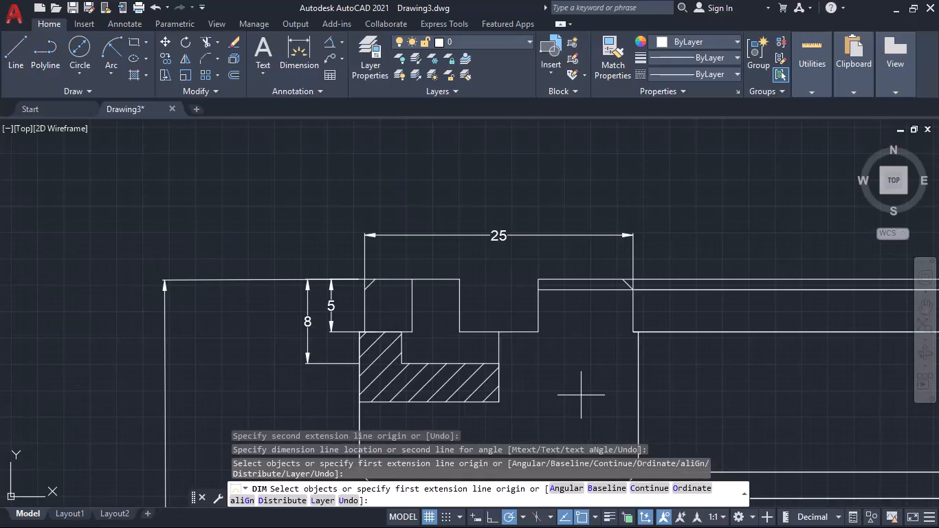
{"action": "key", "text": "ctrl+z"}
Add a horizontal dimension of the head's full width, from its upper left corner to its upper right corner, placed above the battlements.
{"action": "middle_click_drag", "start_coordinate": [599, 291], "coordinate": [601, 207]}
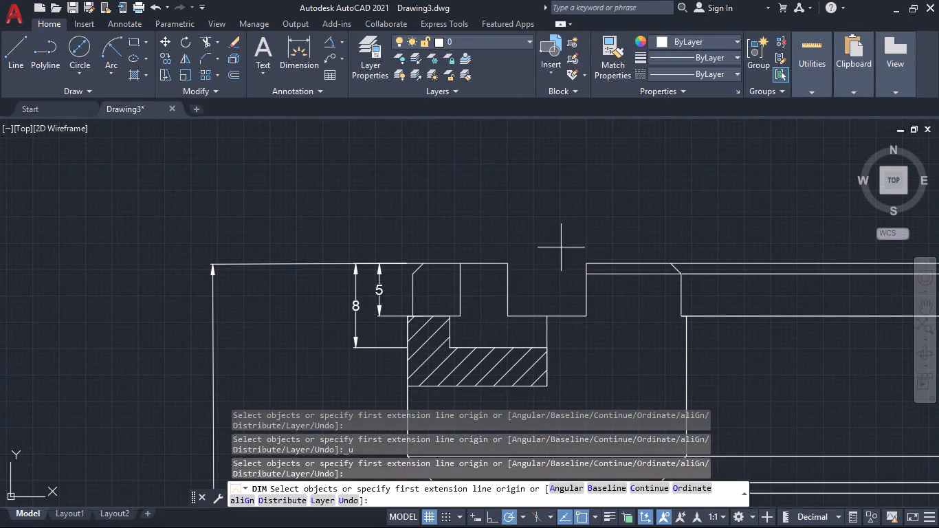
{"action": "scroll", "coordinate": [409, 318], "scroll_direction": "up", "scroll_amount": 2}
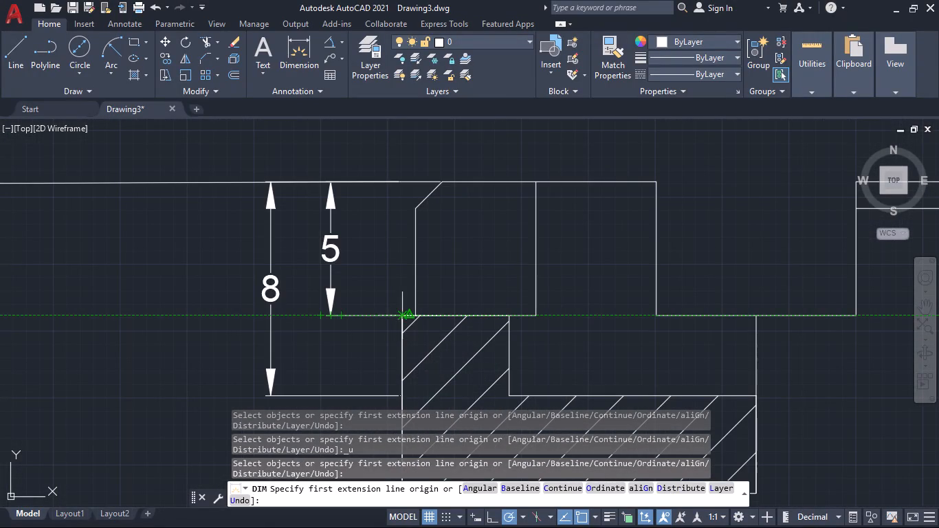
{"action": "left_click", "coordinate": [401, 318]}
{"action": "scroll", "coordinate": [709, 341], "scroll_direction": "down", "scroll_amount": 3}
{"action": "middle_click_drag", "start_coordinate": [824, 336], "coordinate": [569, 351]}
{"action": "scroll", "coordinate": [597, 358], "scroll_direction": "up", "scroll_amount": 3}
{"action": "left_click", "coordinate": [531, 338]}
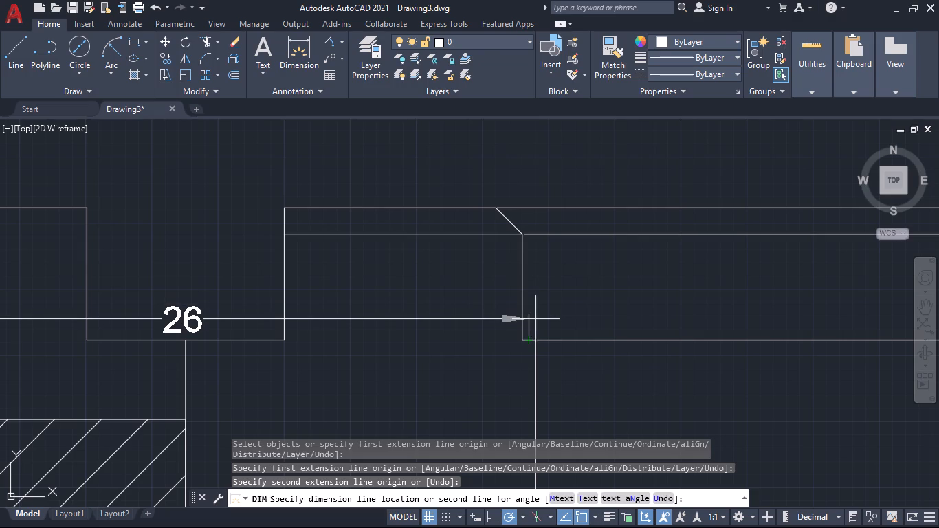
{"action": "key", "text": "ctrl+z"}
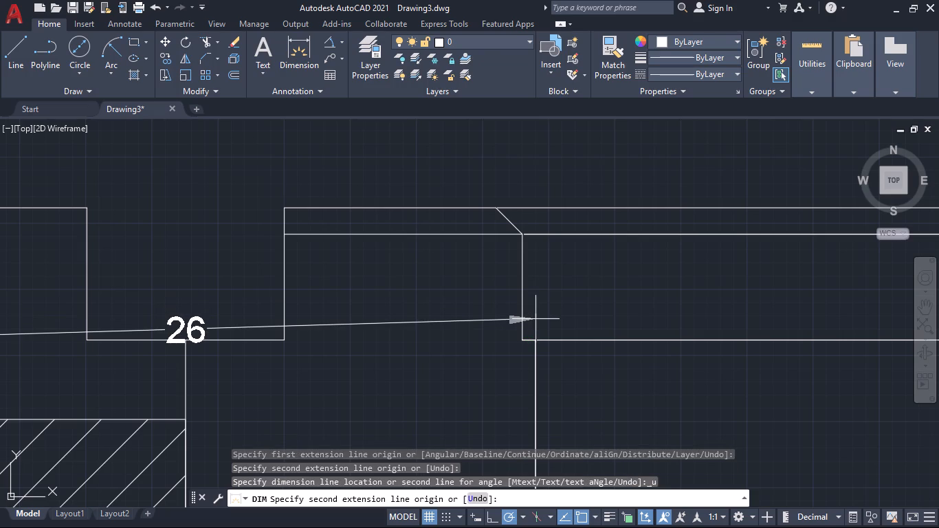
{"action": "left_click", "coordinate": [534, 340]}
{"action": "scroll", "coordinate": [540, 273], "scroll_direction": "down", "scroll_amount": 2}
{"action": "middle_click_drag", "start_coordinate": [541, 271], "coordinate": [569, 296]}
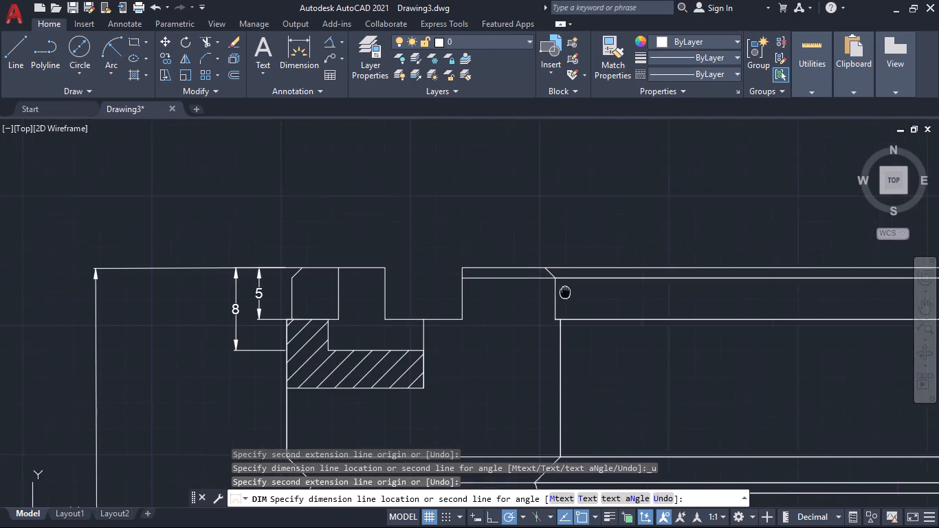
{"action": "middle_click_drag", "start_coordinate": [569, 296], "coordinate": [584, 313]}
{"action": "left_click", "coordinate": [581, 256]}
{"action": "middle_click_drag", "start_coordinate": [630, 272], "coordinate": [622, 203]}
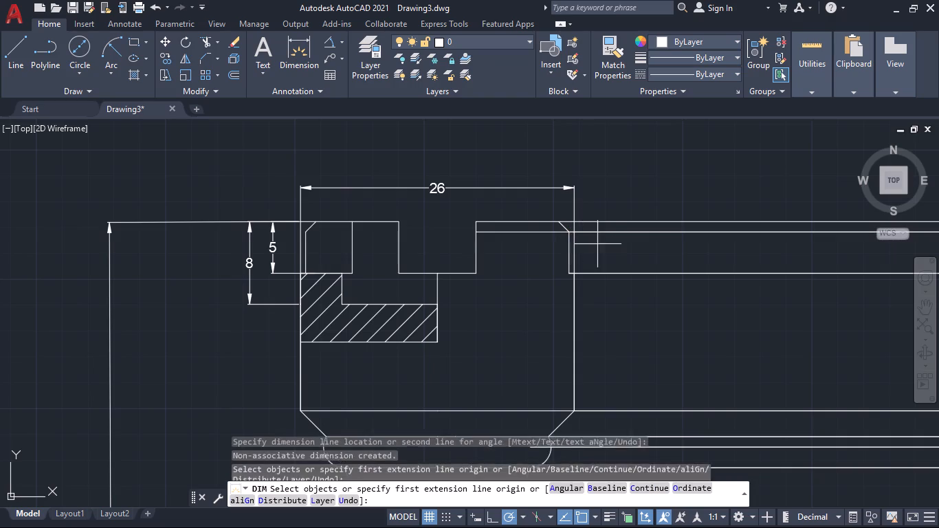
Add a horizontal dimension between the lower ends of the head's two bottom chamfers, placed inside the head below the hatched section.
{"action": "middle_click_drag", "start_coordinate": [610, 251], "coordinate": [410, 278]}
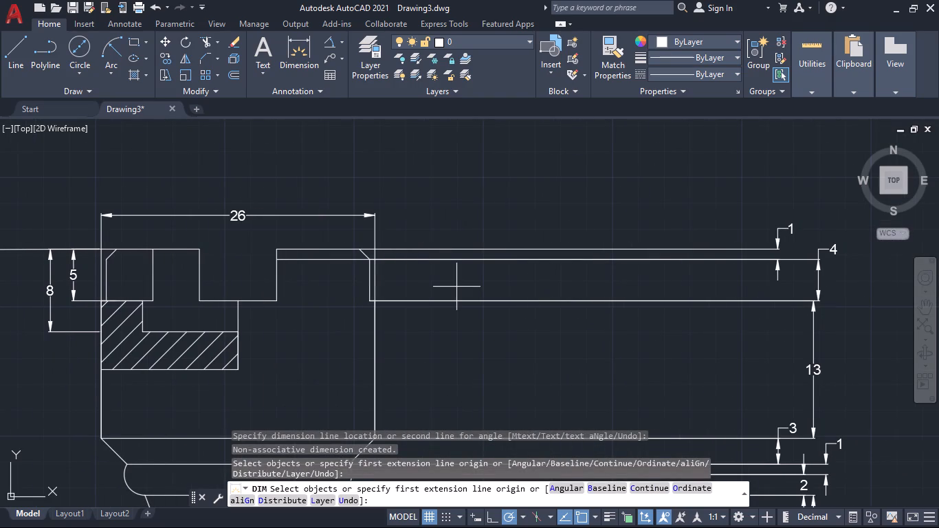
{"action": "scroll", "coordinate": [466, 324], "scroll_direction": "down", "scroll_amount": 1}
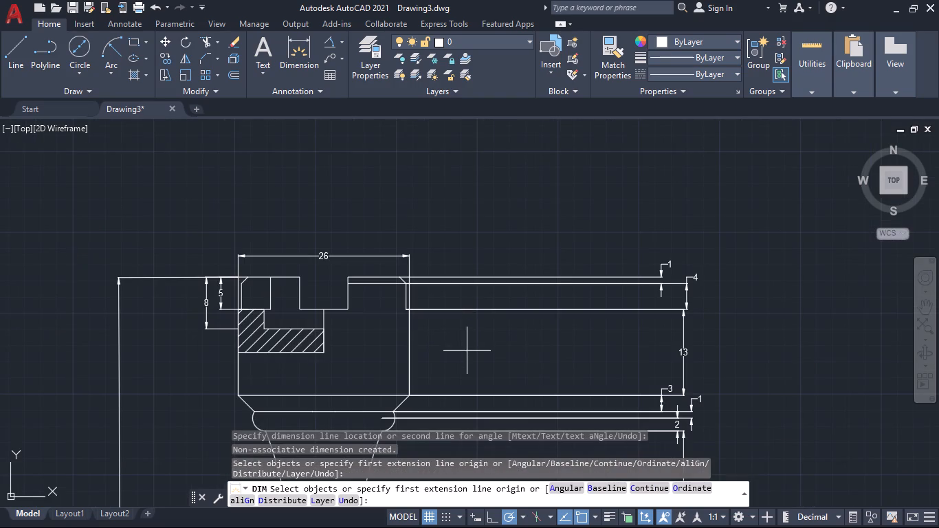
{"action": "middle_click_drag", "start_coordinate": [467, 350], "coordinate": [641, 326]}
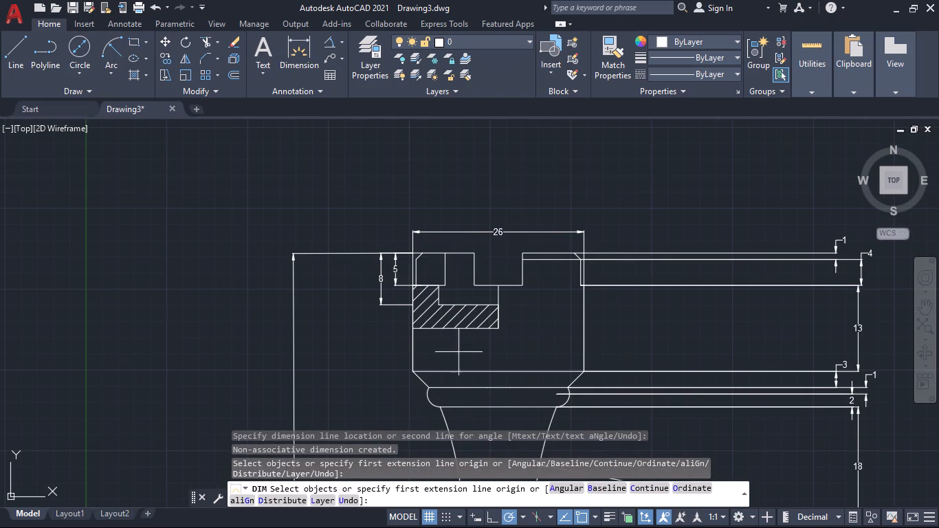
{"action": "scroll", "coordinate": [430, 366], "scroll_direction": "up", "scroll_amount": 2}
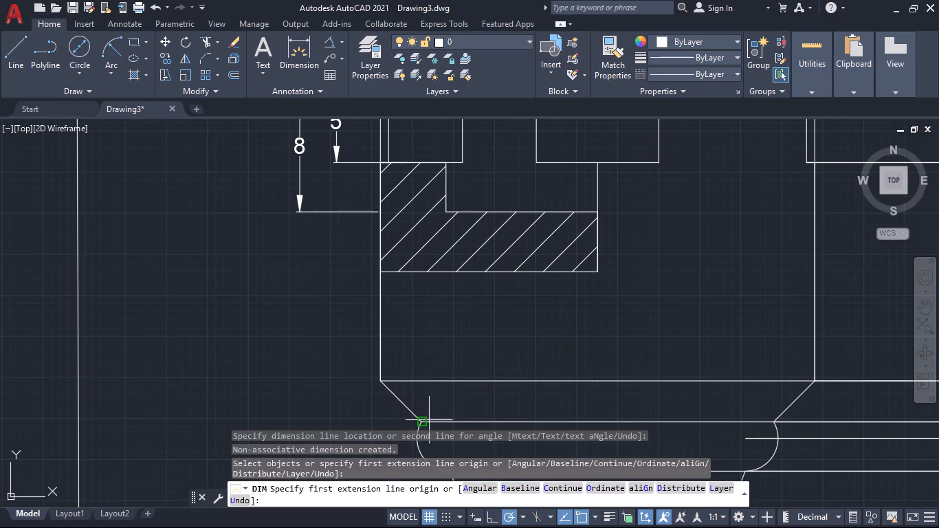
{"action": "left_click", "coordinate": [423, 423]}
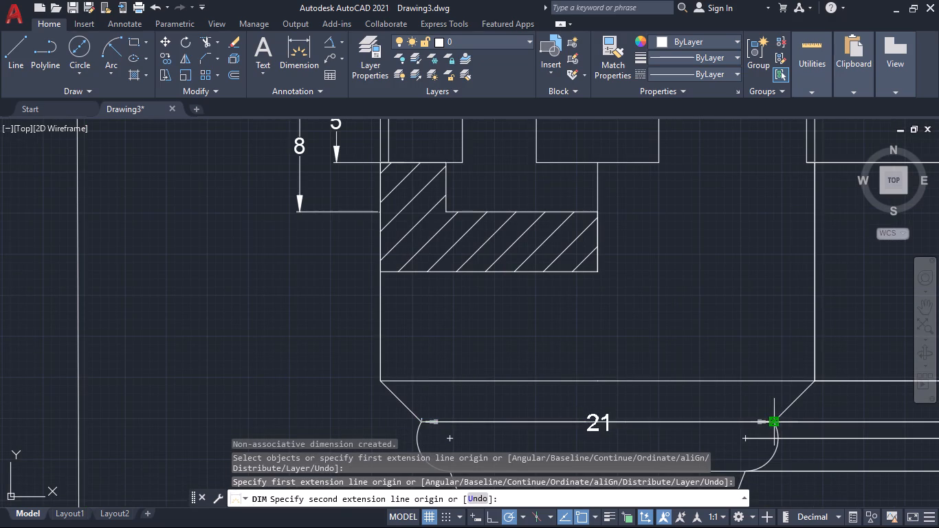
{"action": "left_click", "coordinate": [771, 421]}
{"action": "left_click", "coordinate": [742, 335]}
Add a horizontal dimension between the upper ends of the body's two curves, placed just below the rounded ring.
{"action": "scroll", "coordinate": [788, 365], "scroll_direction": "down", "scroll_amount": 2}
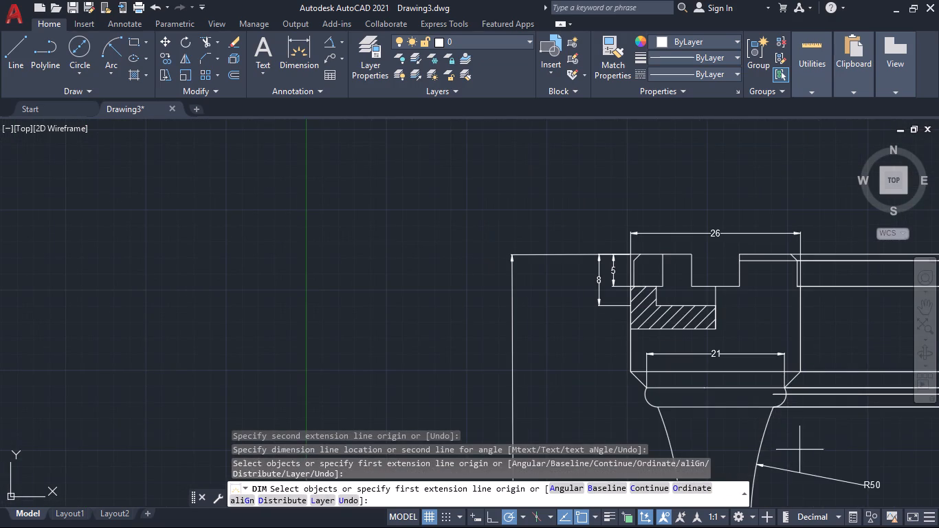
{"action": "middle_click_drag", "start_coordinate": [800, 447], "coordinate": [720, 362]}
{"action": "middle_click_drag", "start_coordinate": [608, 338], "coordinate": [608, 336]}
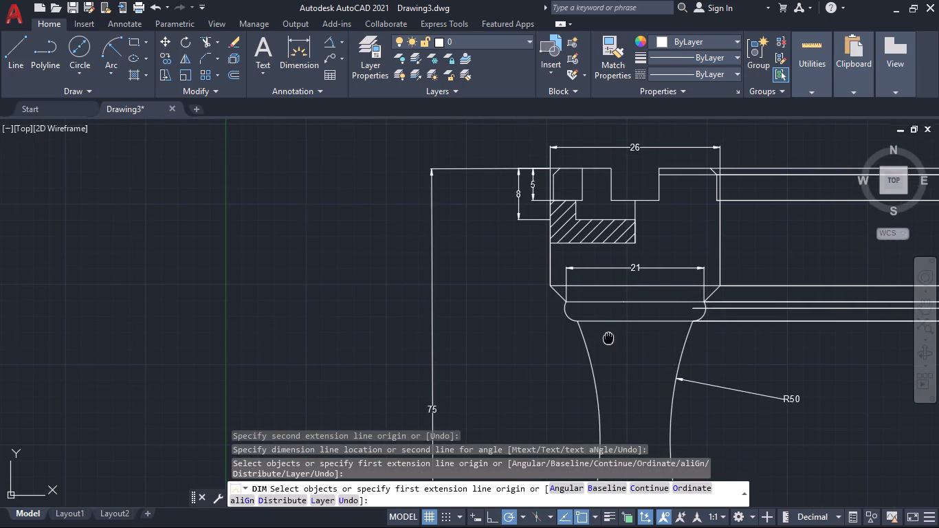
{"action": "middle_click_drag", "start_coordinate": [608, 336], "coordinate": [577, 304]}
{"action": "scroll", "coordinate": [553, 289], "scroll_direction": "up", "scroll_amount": 1}
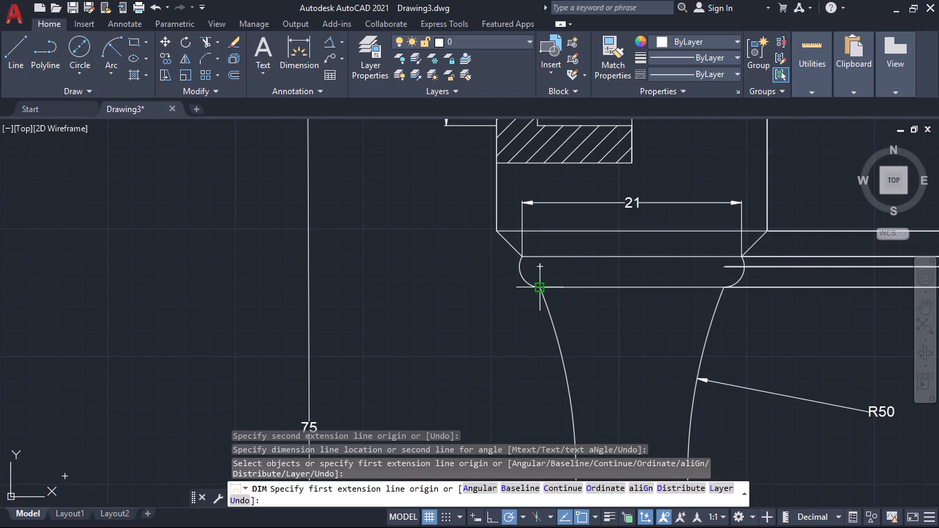
{"action": "left_click", "coordinate": [540, 286]}
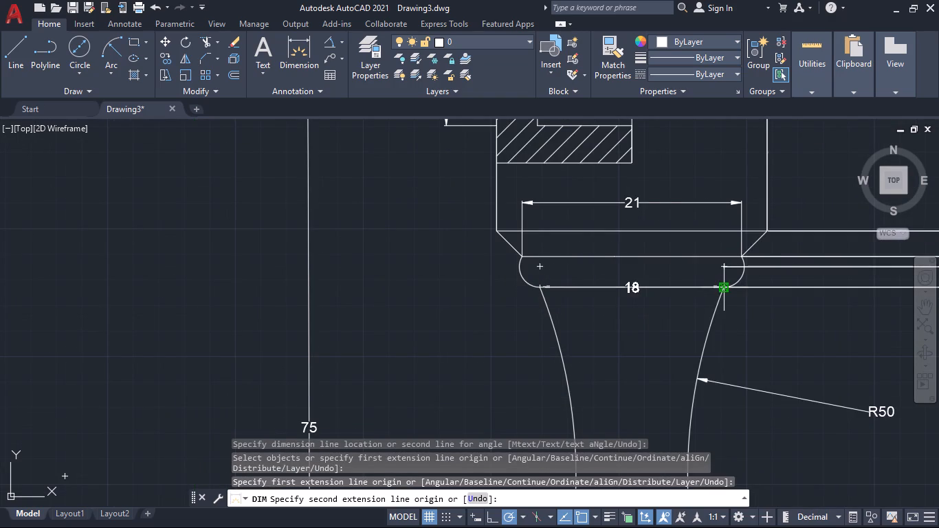
{"action": "left_click", "coordinate": [727, 287]}
{"action": "left_click", "coordinate": [735, 321]}
Add a vertical dimension of the body's height, from the lower collar's top edge to the rounded ring's bottom edge, placed inside the overall height dimension.
{"action": "scroll", "coordinate": [780, 338], "scroll_direction": "down", "scroll_amount": 1}
{"action": "middle_click_drag", "start_coordinate": [785, 341], "coordinate": [663, 278]}
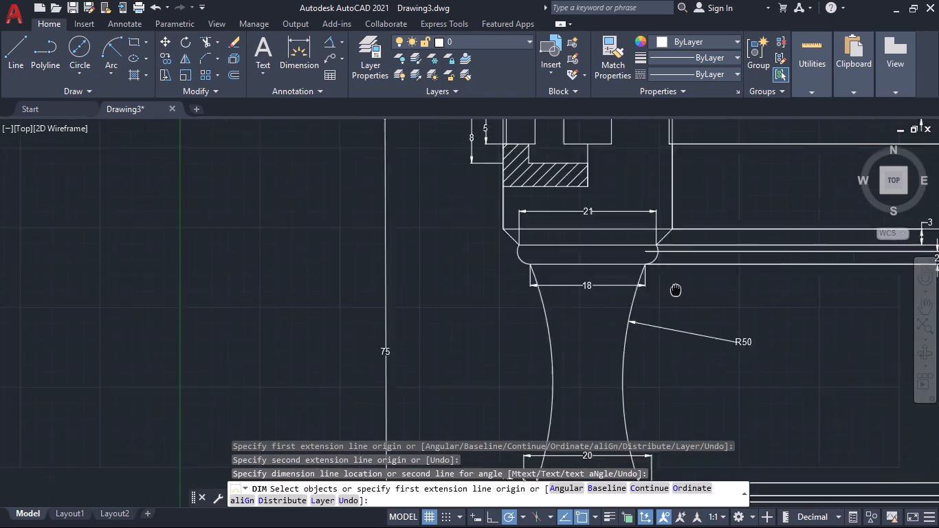
{"action": "middle_click_drag", "start_coordinate": [663, 278], "coordinate": [636, 256]}
{"action": "middle_click_drag", "start_coordinate": [662, 351], "coordinate": [656, 289]}
{"action": "middle_click_drag", "start_coordinate": [670, 316], "coordinate": [659, 272]}
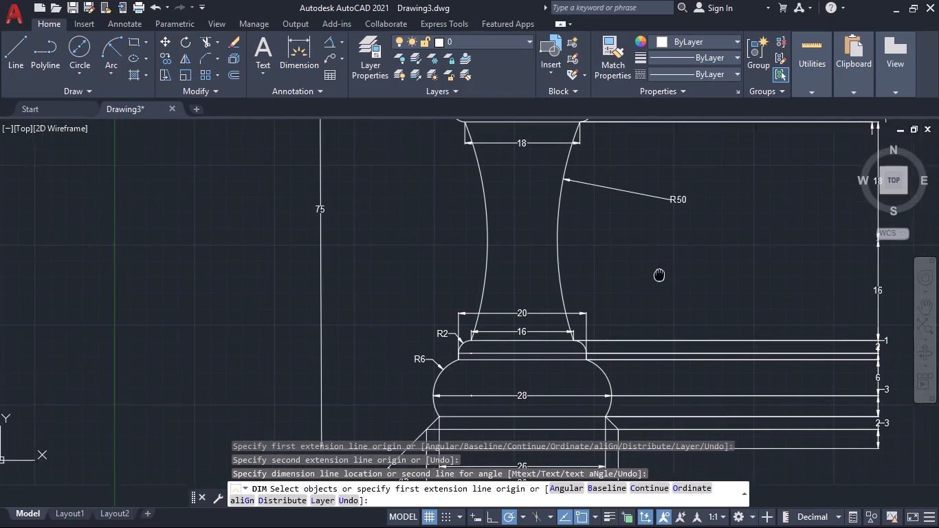
{"action": "middle_click_drag", "start_coordinate": [659, 272], "coordinate": [658, 265]}
{"action": "scroll", "coordinate": [670, 269], "scroll_direction": "down", "scroll_amount": 1}
{"action": "middle_click_drag", "start_coordinate": [674, 269], "coordinate": [646, 362]}
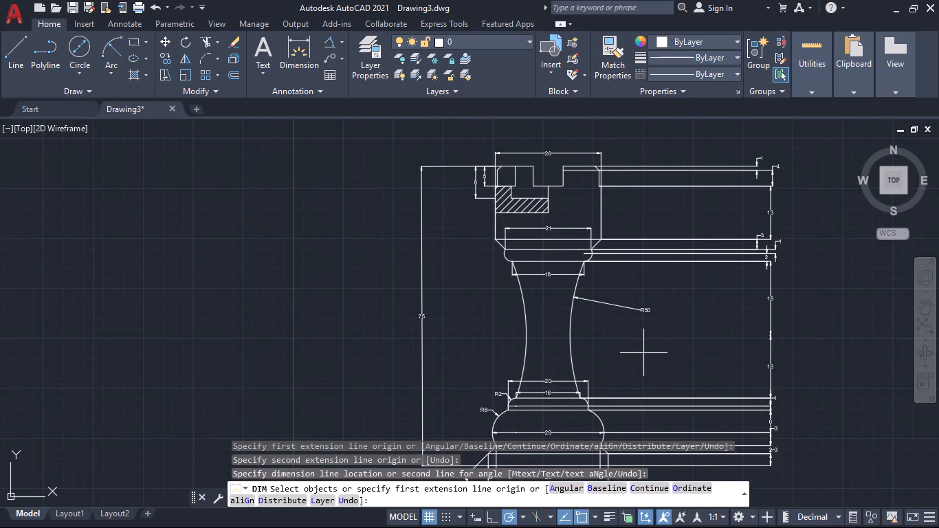
{"action": "middle_click_drag", "start_coordinate": [651, 351], "coordinate": [597, 344]}
{"action": "middle_click_drag", "start_coordinate": [593, 349], "coordinate": [590, 313]}
{"action": "scroll", "coordinate": [461, 351], "scroll_direction": "up", "scroll_amount": 3}
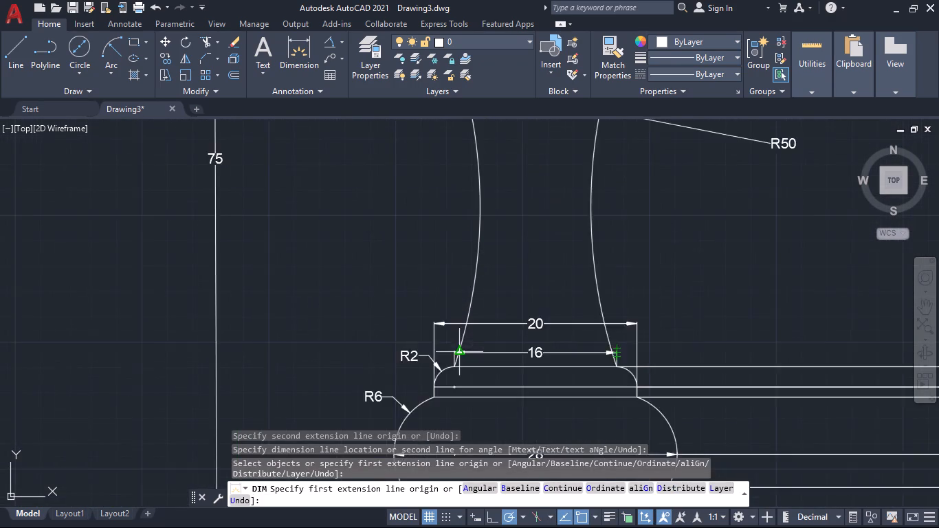
{"action": "left_click", "coordinate": [577, 376]}
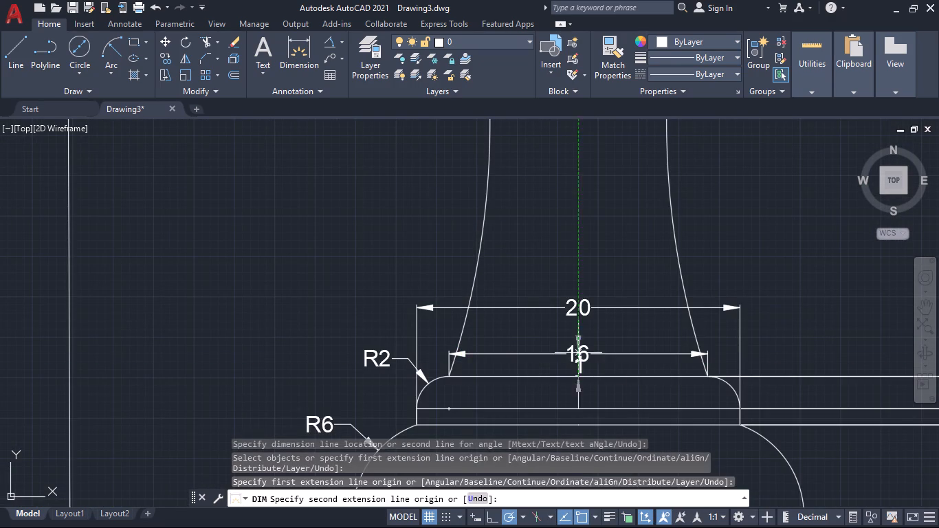
{"action": "middle_click_drag", "start_coordinate": [579, 217], "coordinate": [590, 408]}
{"action": "scroll", "coordinate": [593, 275], "scroll_direction": "down", "scroll_amount": 2}
{"action": "middle_click_drag", "start_coordinate": [586, 241], "coordinate": [586, 357]}
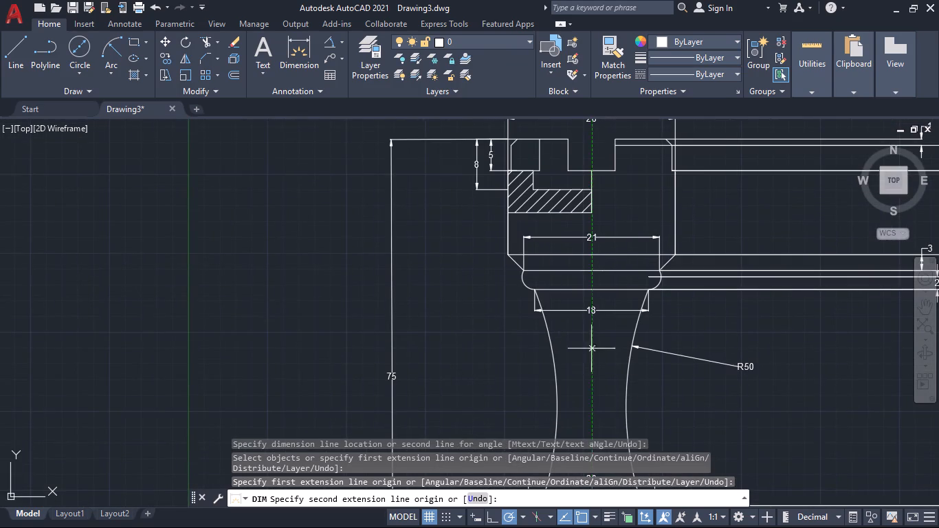
{"action": "scroll", "coordinate": [589, 292], "scroll_direction": "up", "scroll_amount": 1}
{"action": "left_click", "coordinate": [590, 285]}
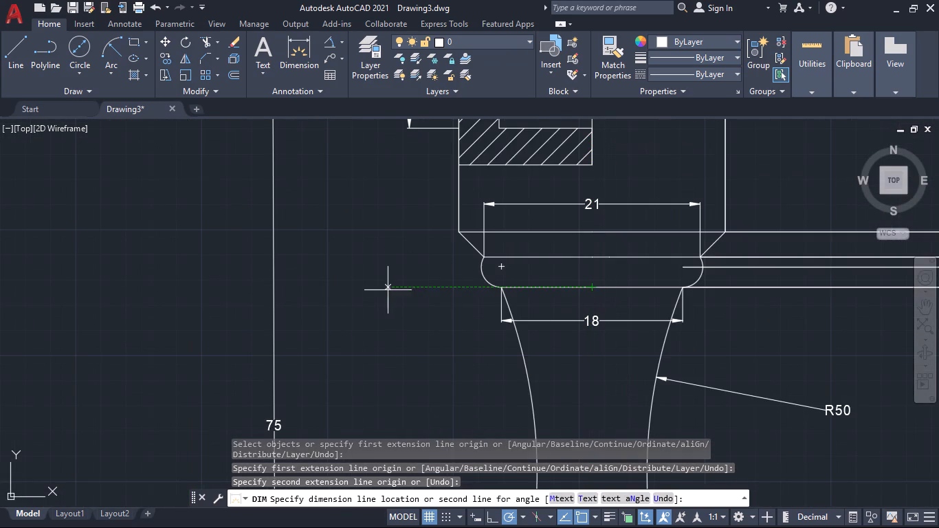
{"action": "scroll", "coordinate": [387, 290], "scroll_direction": "down", "scroll_amount": 1}
{"action": "left_click", "coordinate": [376, 284]}
{"action": "scroll", "coordinate": [535, 296], "scroll_direction": "down", "scroll_amount": 2}
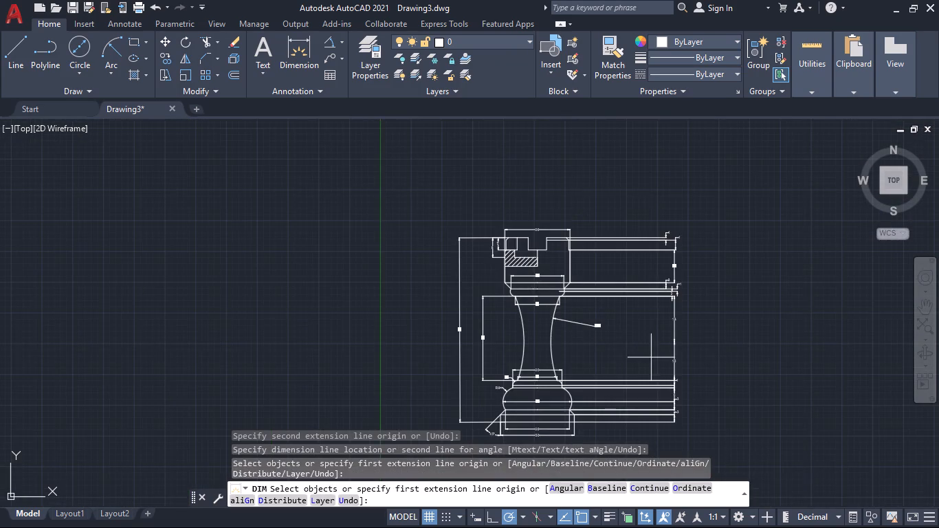
{"action": "middle_click_drag", "start_coordinate": [651, 357], "coordinate": [547, 316]}
{"action": "key", "text": "Escape"}
Examine the whole dimensioned rook to check the dimensions and the head's outlines.
{"action": "middle_click_drag", "start_coordinate": [667, 329], "coordinate": [666, 327]}
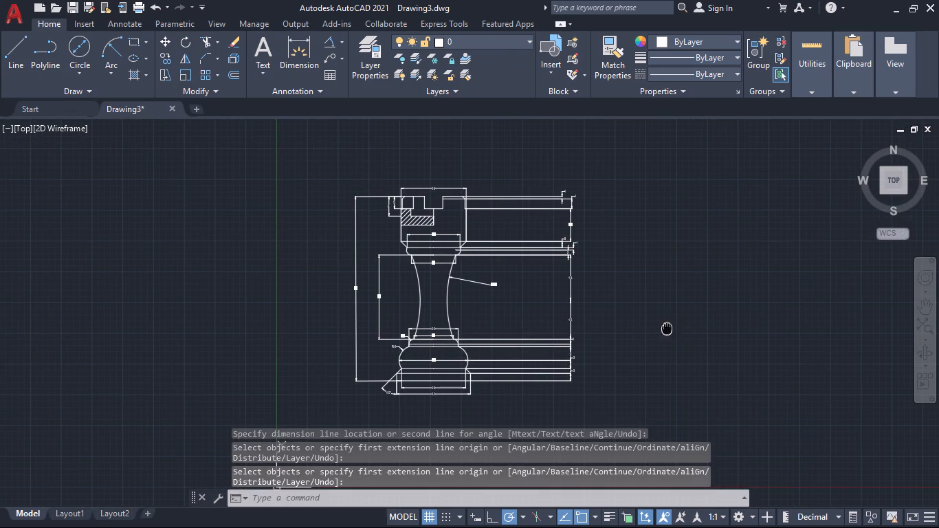
{"action": "middle_click_drag", "start_coordinate": [666, 327], "coordinate": [642, 275]}
{"action": "scroll", "coordinate": [476, 366], "scroll_direction": "up", "scroll_amount": 1}
{"action": "middle_click_drag", "start_coordinate": [476, 365], "coordinate": [581, 399]}
{"action": "scroll", "coordinate": [608, 386], "scroll_direction": "down", "scroll_amount": 1}
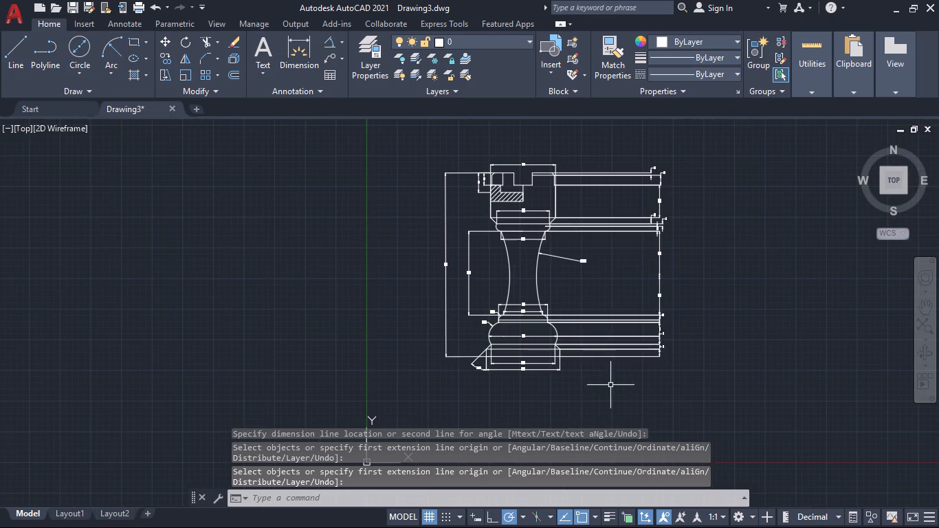
{"action": "middle_click_drag", "start_coordinate": [615, 383], "coordinate": [615, 412]}
{"action": "scroll", "coordinate": [550, 274], "scroll_direction": "up", "scroll_amount": 1}
{"action": "middle_click_drag", "start_coordinate": [578, 265], "coordinate": [584, 344]}
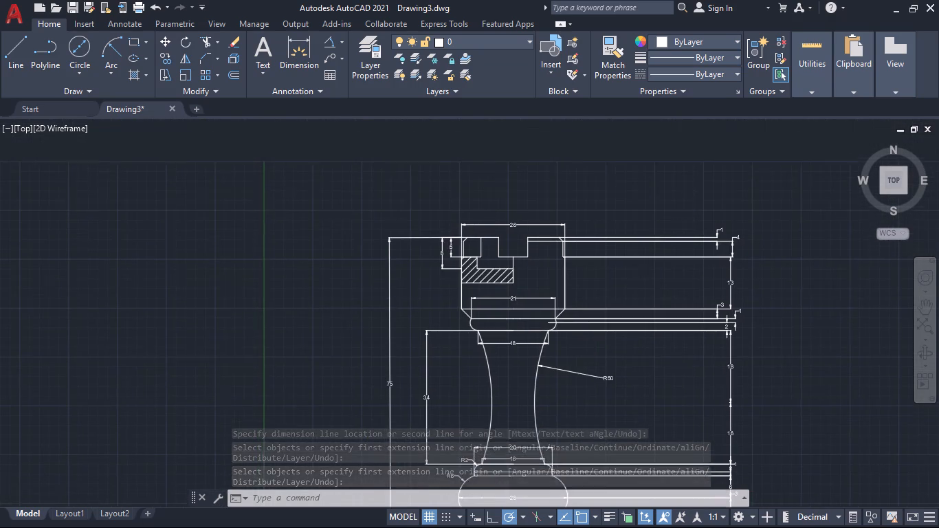
Select the head's left edge, the hatched section with its inner outlines, and the battlement lines along the top.
{"action": "scroll", "coordinate": [439, 258], "scroll_direction": "up", "scroll_amount": 4}
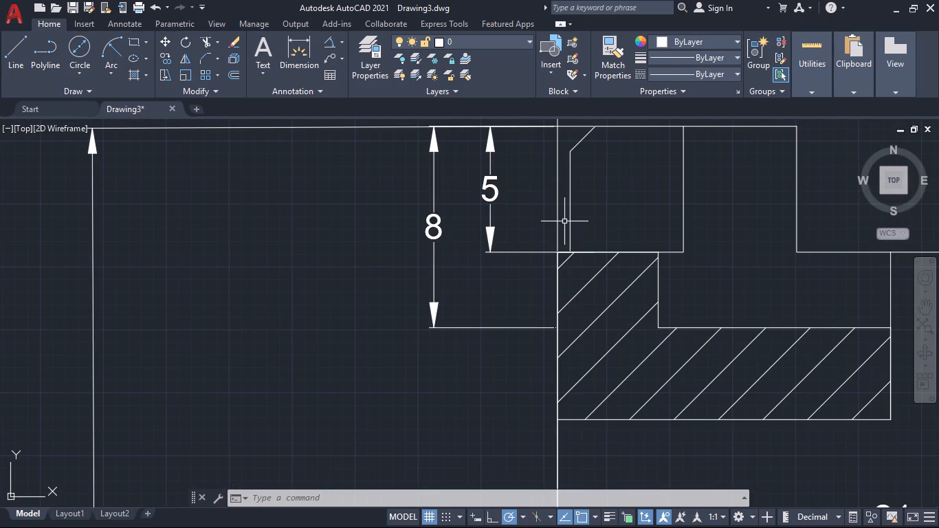
{"action": "left_click", "coordinate": [569, 223]}
{"action": "left_click", "coordinate": [683, 243]}
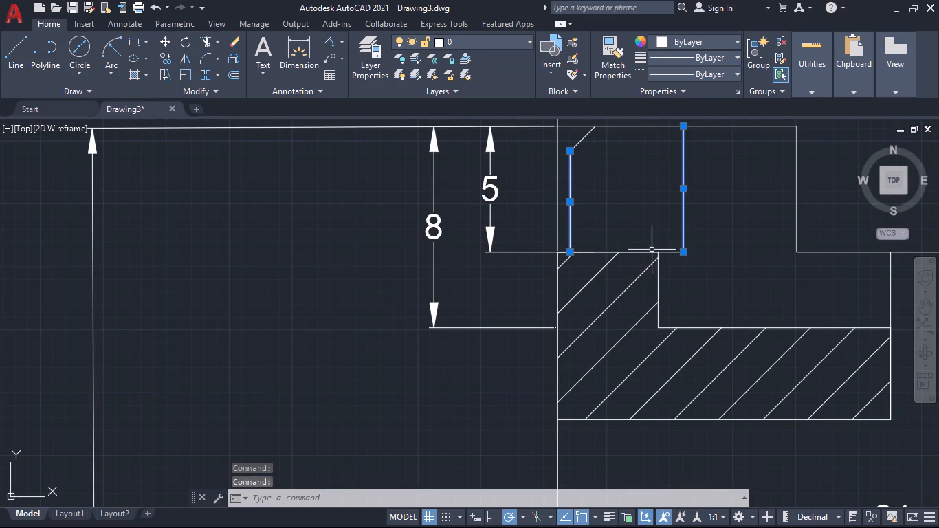
{"action": "left_click", "coordinate": [640, 252]}
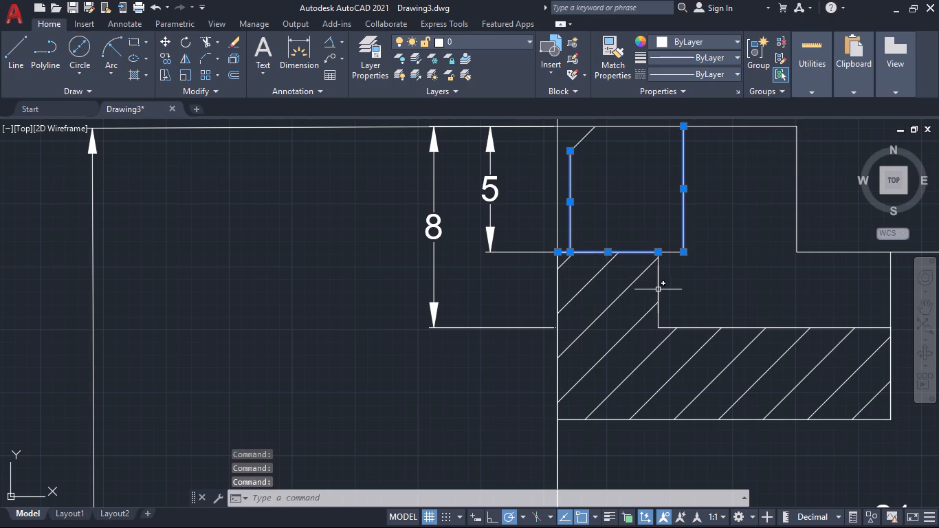
{"action": "left_click", "coordinate": [658, 289]}
{"action": "left_click", "coordinate": [557, 302]}
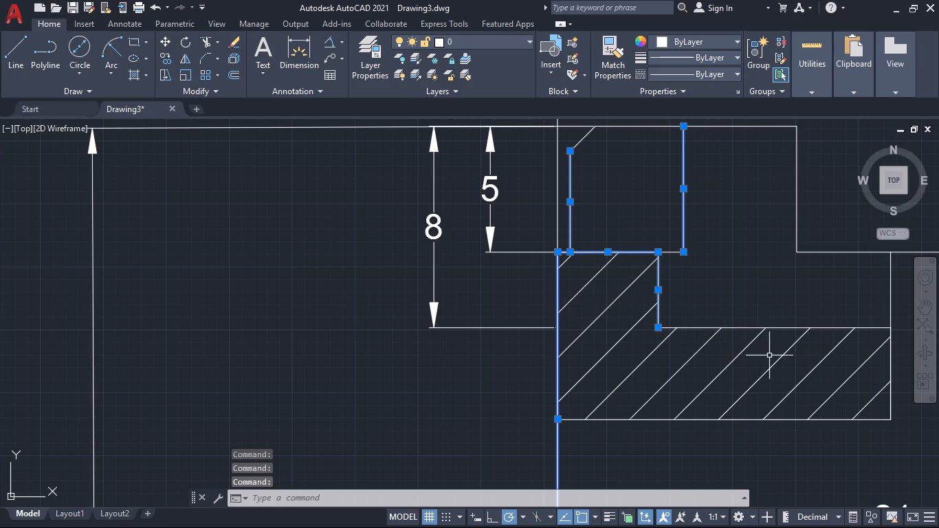
{"action": "scroll", "coordinate": [788, 355], "scroll_direction": "down", "scroll_amount": 2}
{"action": "middle_click_drag", "start_coordinate": [802, 396], "coordinate": [675, 390]}
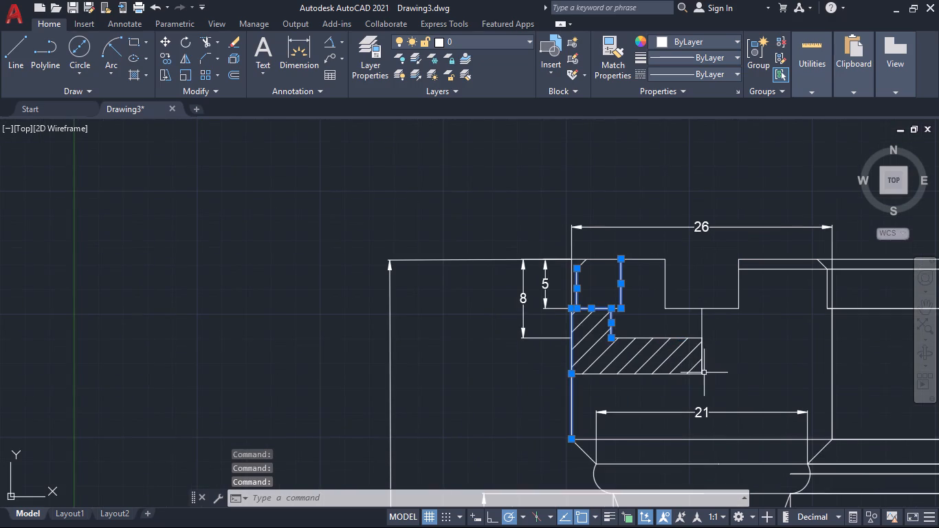
{"action": "left_click", "coordinate": [730, 371]}
{"action": "left_click", "coordinate": [663, 327]}
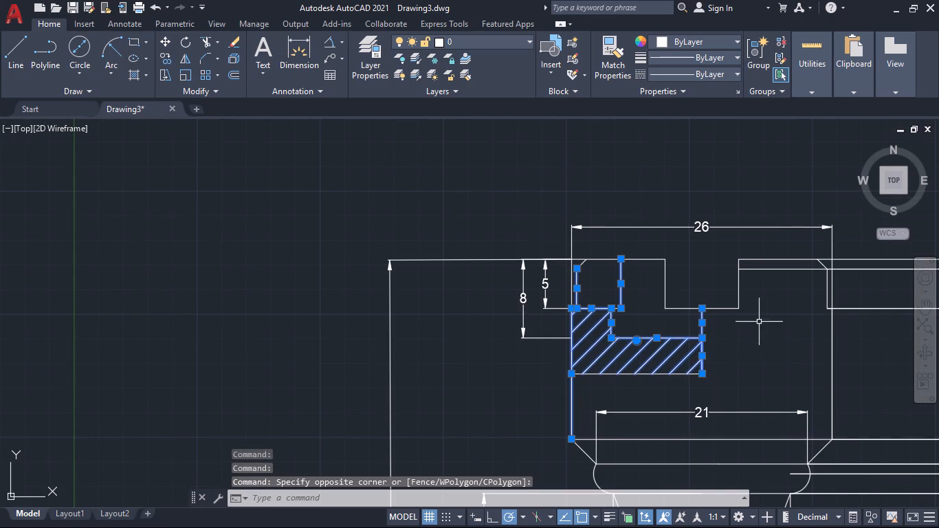
{"action": "left_click", "coordinate": [759, 322]}
{"action": "left_click", "coordinate": [652, 249]}
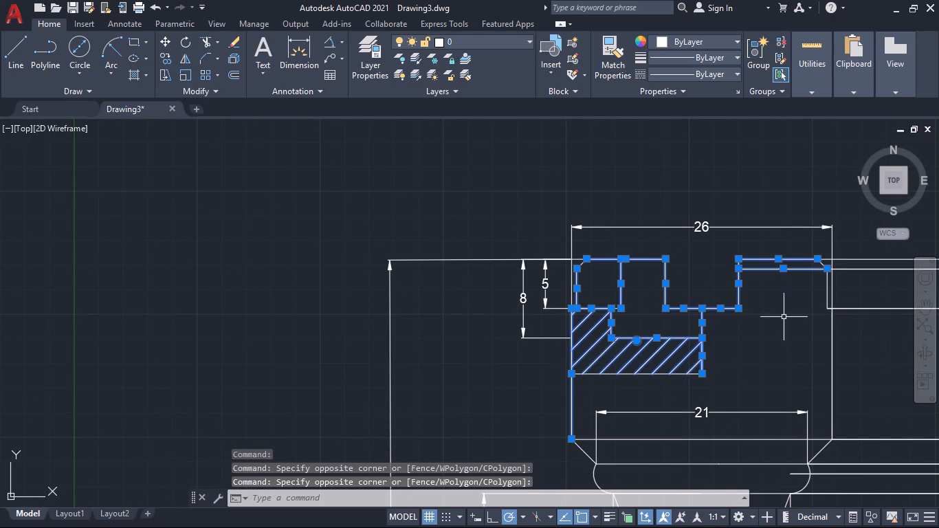
Add the two small chamfers at the head's upper corners to the selection.
{"action": "middle_click_drag", "start_coordinate": [784, 320], "coordinate": [766, 360]}
{"action": "scroll", "coordinate": [802, 309], "scroll_direction": "up", "scroll_amount": 3}
{"action": "left_click", "coordinate": [804, 297]}
{"action": "scroll", "coordinate": [672, 364], "scroll_direction": "down", "scroll_amount": 2}
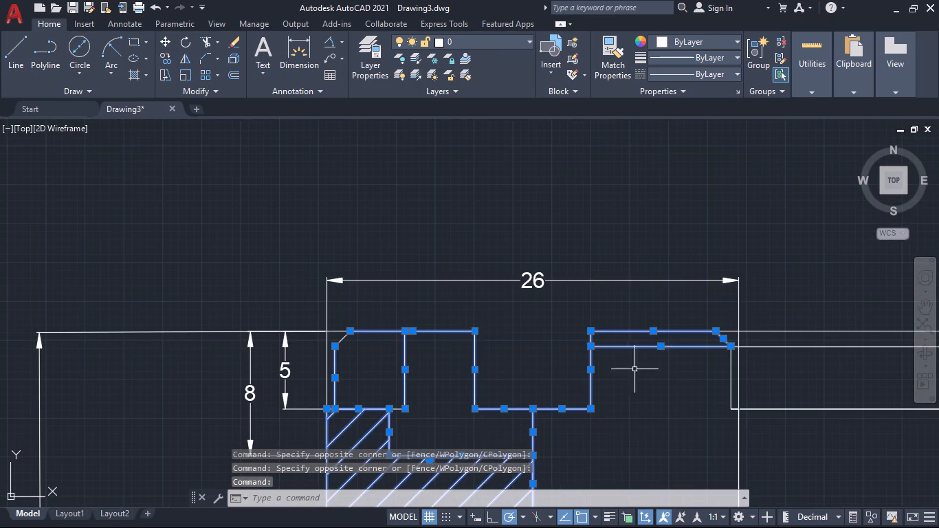
{"action": "scroll", "coordinate": [331, 338], "scroll_direction": "up", "scroll_amount": 4}
{"action": "left_click", "coordinate": [387, 357]}
{"action": "scroll", "coordinate": [586, 362], "scroll_direction": "down", "scroll_amount": 3}
{"action": "middle_click_drag", "start_coordinate": [599, 380], "coordinate": [463, 326]}
{"action": "scroll", "coordinate": [674, 382], "scroll_direction": "down", "scroll_amount": 1}
{"action": "middle_click_drag", "start_coordinate": [781, 427], "coordinate": [575, 392]}
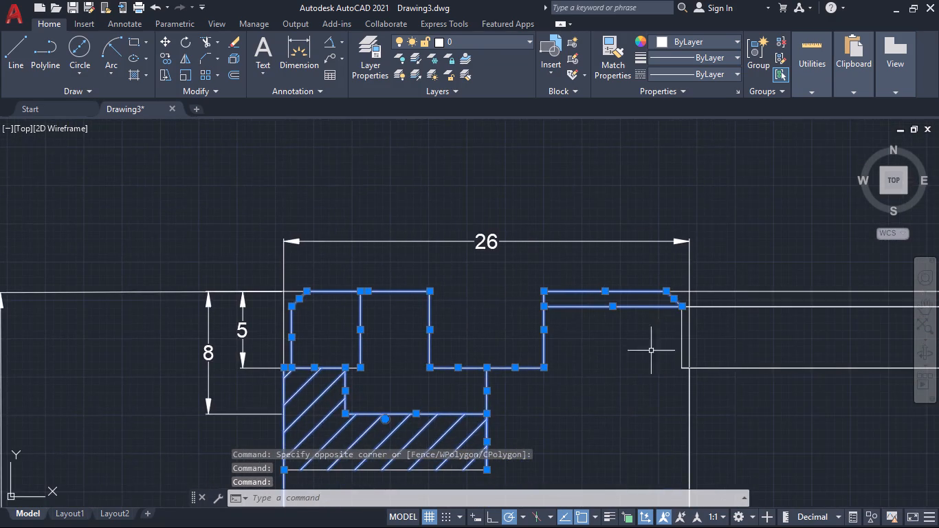
Add the right battlement's outer edge, the short ledge below it and the head's right edge to the selection.
{"action": "scroll", "coordinate": [691, 322], "scroll_direction": "up", "scroll_amount": 2}
{"action": "left_click", "coordinate": [662, 340]}
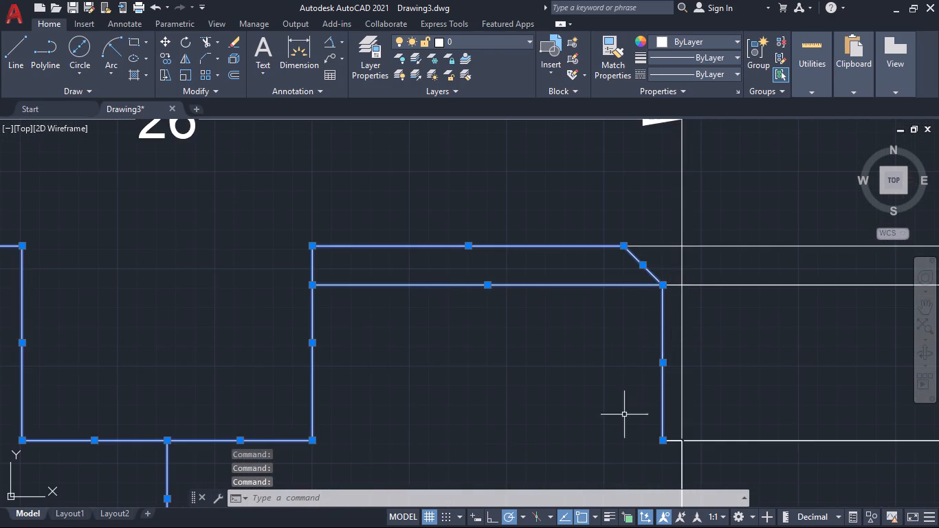
{"action": "middle_click_drag", "start_coordinate": [624, 415], "coordinate": [575, 287]}
{"action": "left_click", "coordinate": [632, 344]}
{"action": "scroll", "coordinate": [625, 314], "scroll_direction": "up", "scroll_amount": 2}
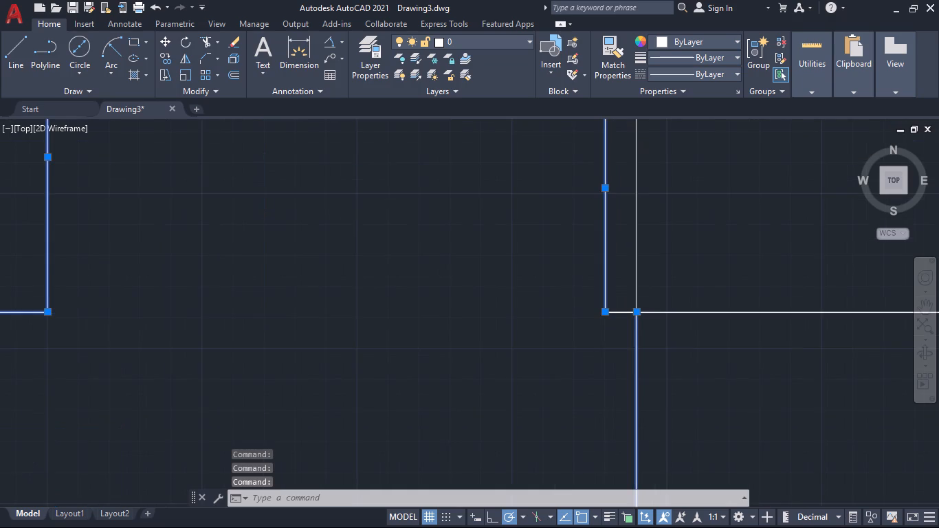
{"action": "left_click", "coordinate": [623, 309]}
{"action": "left_click", "coordinate": [621, 325]}
{"action": "left_click", "coordinate": [621, 330]}
{"action": "scroll", "coordinate": [574, 370], "scroll_direction": "down", "scroll_amount": 1}
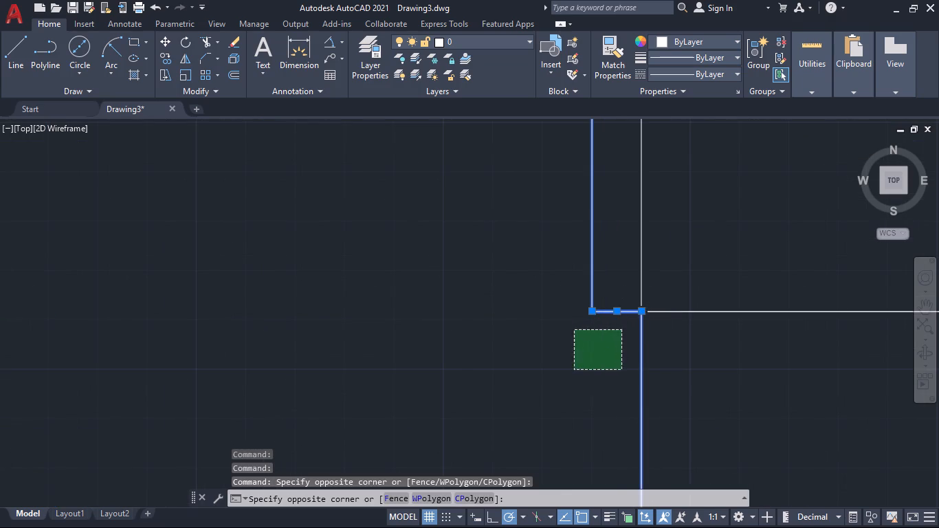
{"action": "left_click", "coordinate": [544, 377]}
Add both halves of the head's bottom edge and the rounded ring's top edge to the selection.
{"action": "scroll", "coordinate": [345, 366], "scroll_direction": "down", "scroll_amount": 2}
{"action": "middle_click_drag", "start_coordinate": [329, 360], "coordinate": [727, 375]}
{"action": "scroll", "coordinate": [329, 360], "scroll_direction": "down", "scroll_amount": 1}
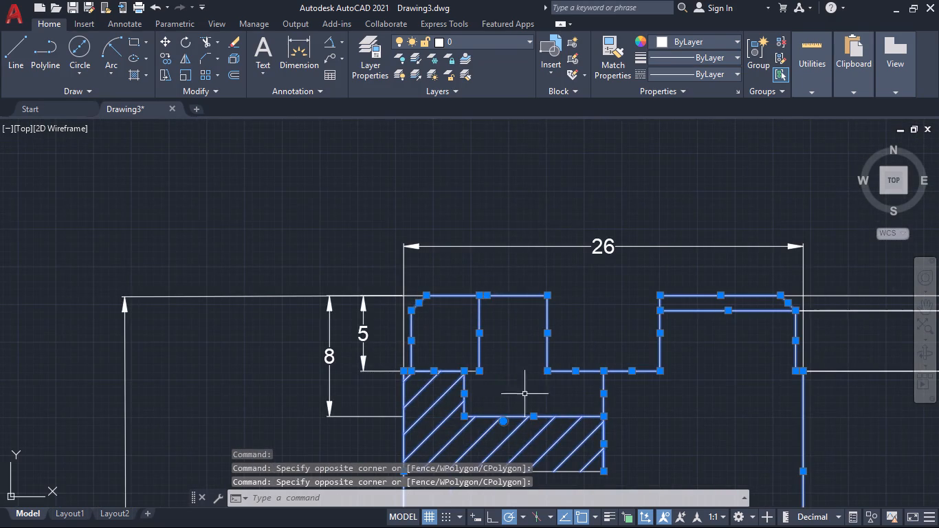
{"action": "scroll", "coordinate": [419, 371], "scroll_direction": "up", "scroll_amount": 5}
{"action": "scroll", "coordinate": [448, 368], "scroll_direction": "down", "scroll_amount": 4}
{"action": "scroll", "coordinate": [710, 395], "scroll_direction": "down", "scroll_amount": 1}
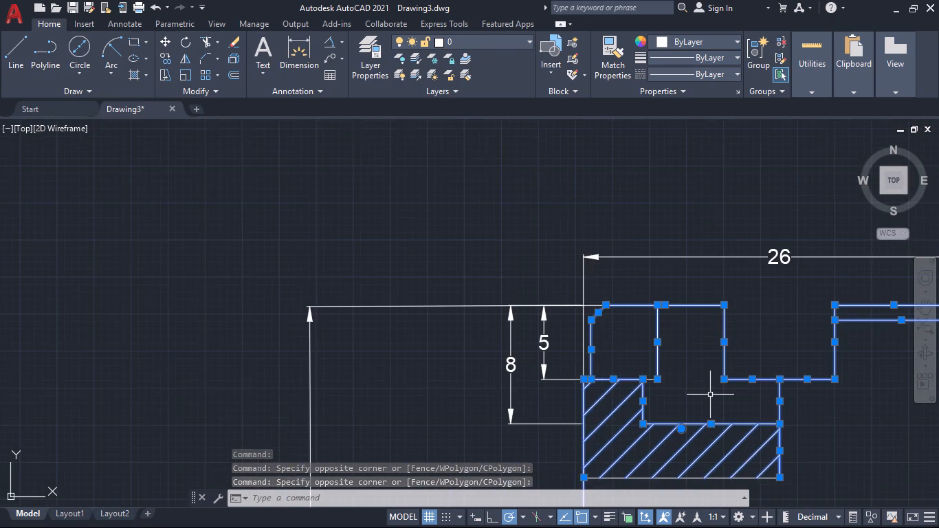
{"action": "middle_click_drag", "start_coordinate": [709, 399], "coordinate": [594, 279]}
{"action": "scroll", "coordinate": [648, 319], "scroll_direction": "down", "scroll_amount": 1}
{"action": "middle_click_drag", "start_coordinate": [694, 340], "coordinate": [678, 241]}
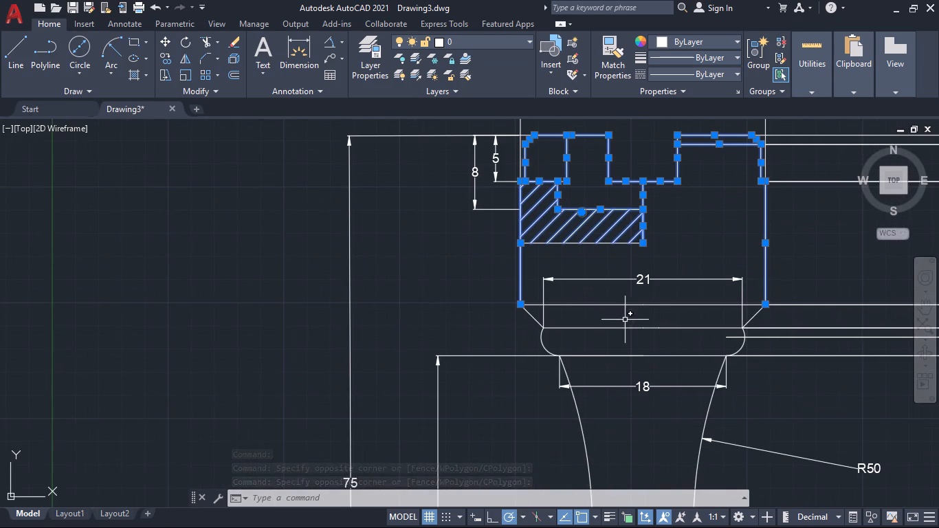
{"action": "left_click", "coordinate": [634, 317]}
{"action": "left_click", "coordinate": [606, 296]}
{"action": "left_click", "coordinate": [663, 341]}
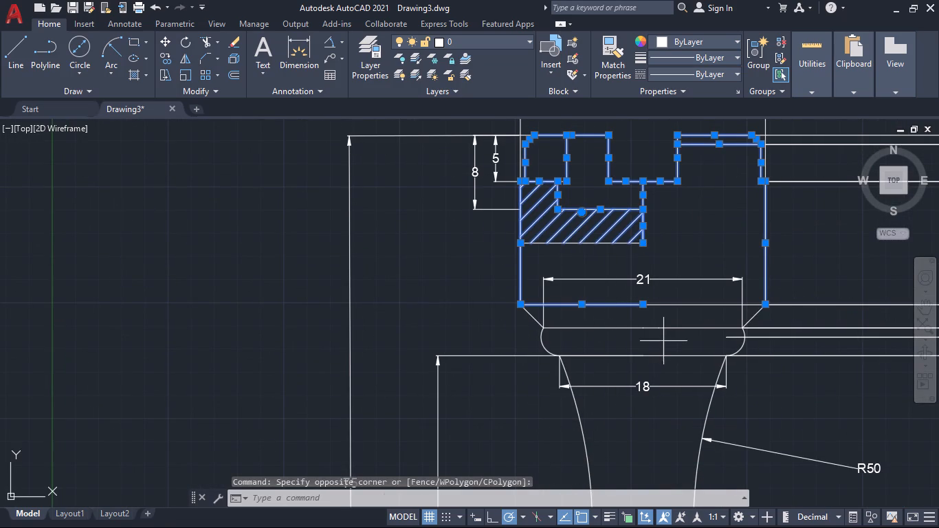
{"action": "left_click", "coordinate": [637, 324]}
{"action": "left_click", "coordinate": [696, 310]}
{"action": "left_click", "coordinate": [683, 294]}
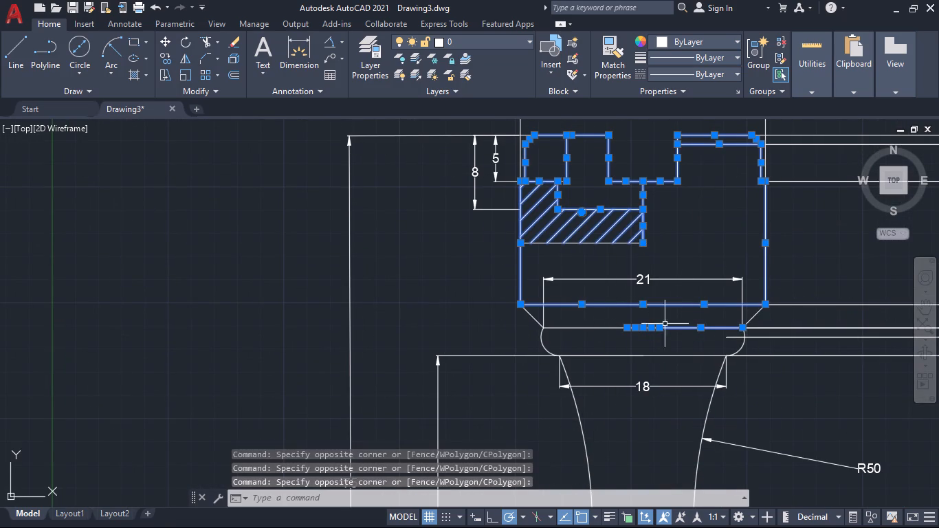
{"action": "left_click", "coordinate": [637, 344]}
{"action": "left_click", "coordinate": [596, 326]}
{"action": "left_click", "coordinate": [546, 343]}
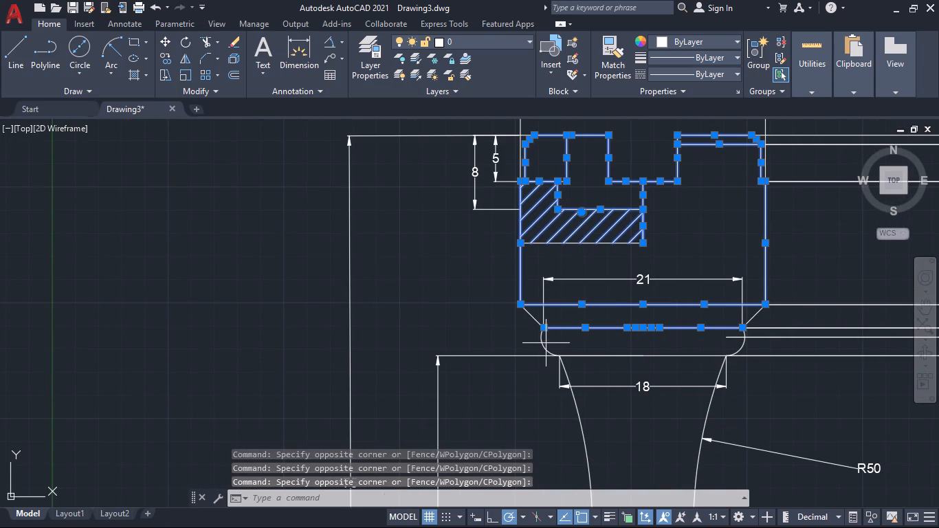
Add the head's bottom chamfers, the ring's two end arcs and the right half of its bottom edge to the selection.
{"action": "left_click", "coordinate": [541, 342]}
{"action": "left_click", "coordinate": [535, 317]}
{"action": "left_click", "coordinate": [752, 316]}
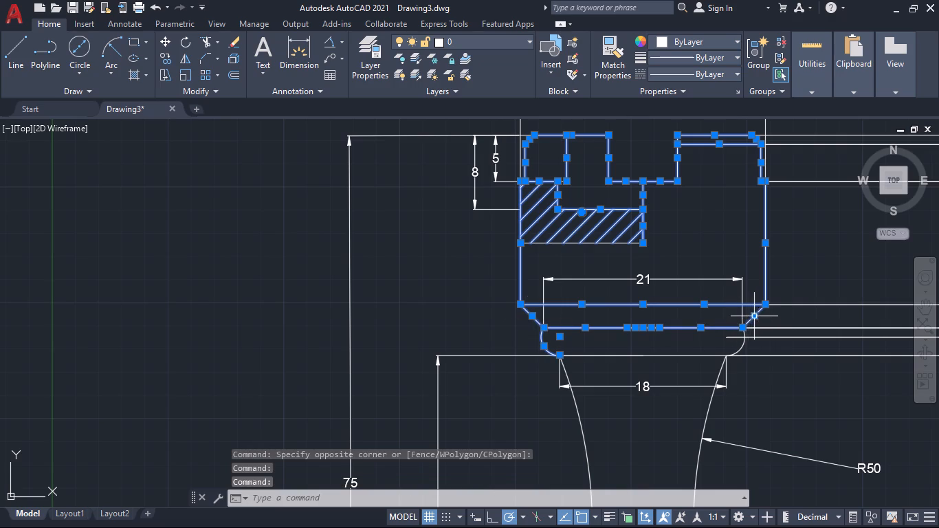
{"action": "left_click", "coordinate": [742, 349]}
{"action": "middle_click_drag", "start_coordinate": [670, 368], "coordinate": [669, 329]}
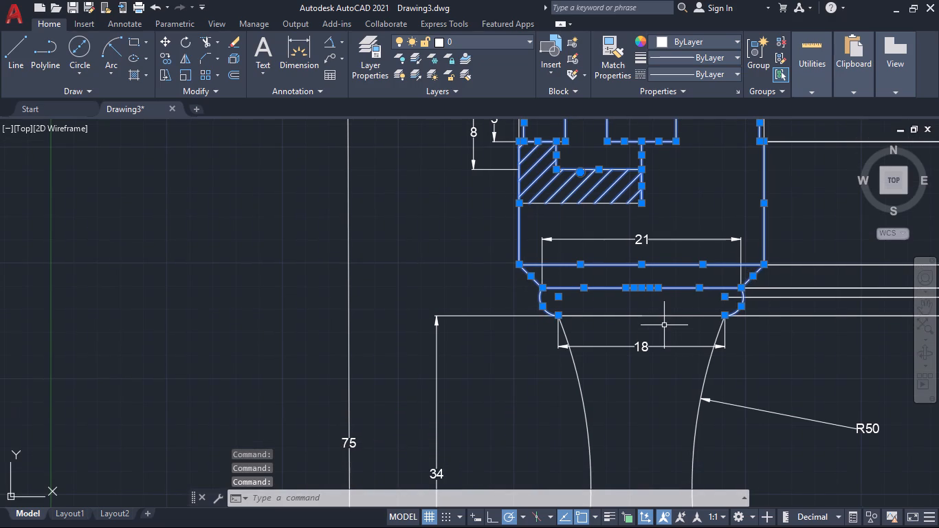
{"action": "left_click", "coordinate": [662, 313]}
{"action": "double_click", "coordinate": [687, 331]}
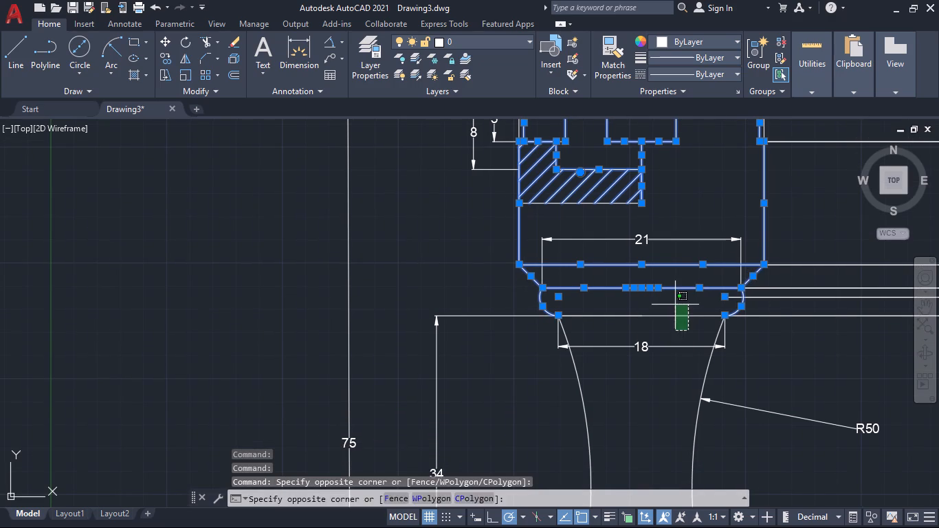
{"action": "left_click", "coordinate": [674, 304]}
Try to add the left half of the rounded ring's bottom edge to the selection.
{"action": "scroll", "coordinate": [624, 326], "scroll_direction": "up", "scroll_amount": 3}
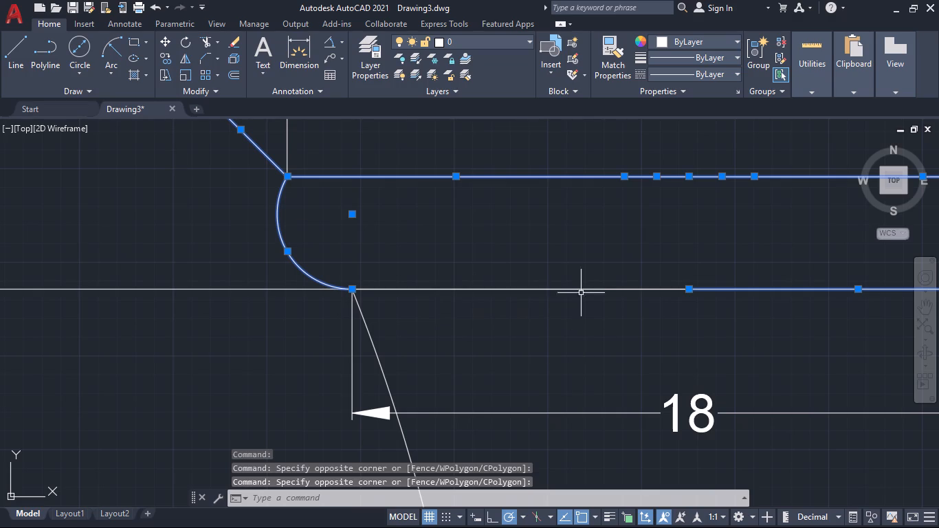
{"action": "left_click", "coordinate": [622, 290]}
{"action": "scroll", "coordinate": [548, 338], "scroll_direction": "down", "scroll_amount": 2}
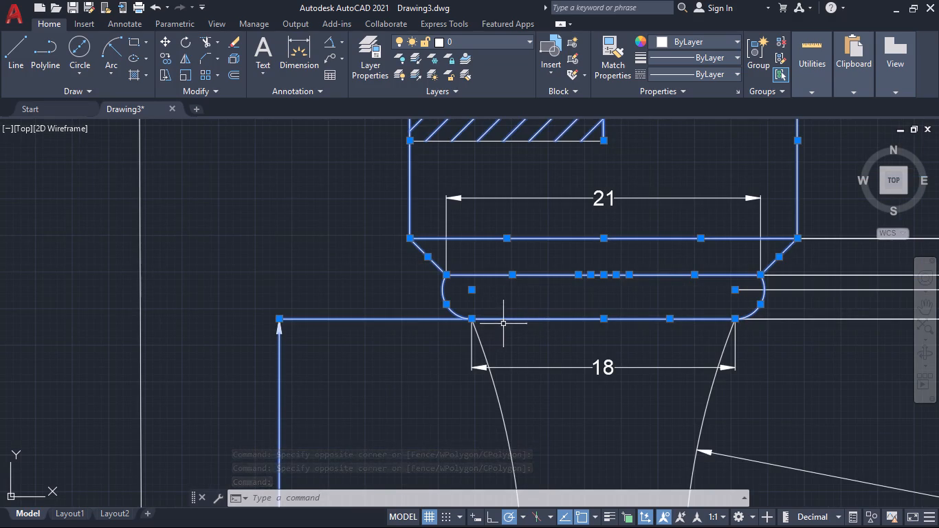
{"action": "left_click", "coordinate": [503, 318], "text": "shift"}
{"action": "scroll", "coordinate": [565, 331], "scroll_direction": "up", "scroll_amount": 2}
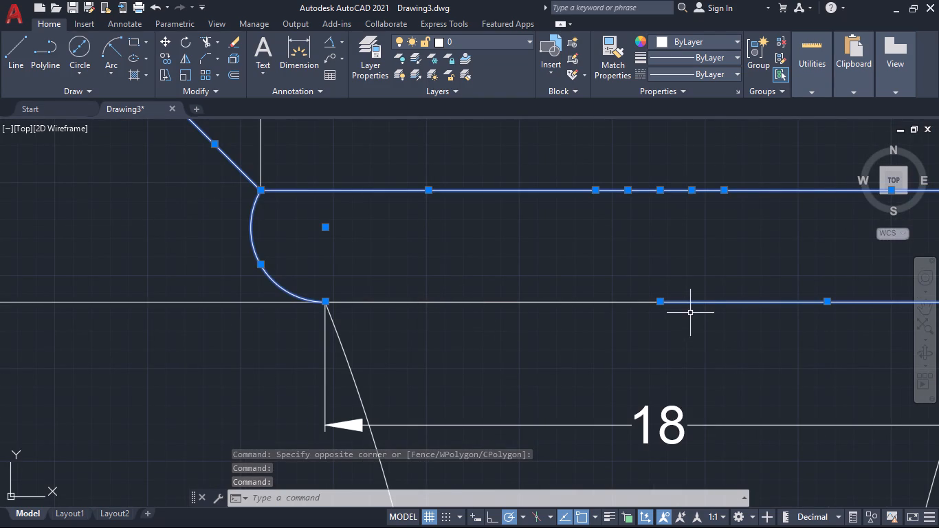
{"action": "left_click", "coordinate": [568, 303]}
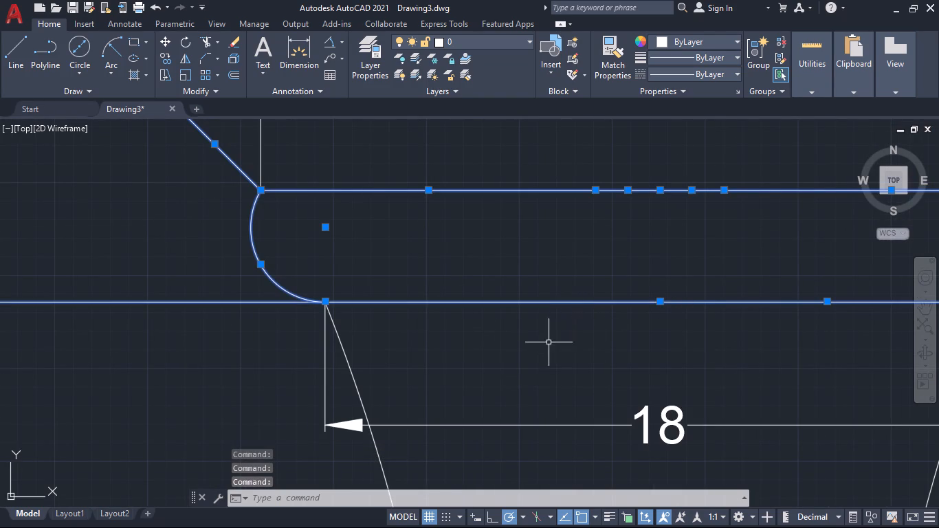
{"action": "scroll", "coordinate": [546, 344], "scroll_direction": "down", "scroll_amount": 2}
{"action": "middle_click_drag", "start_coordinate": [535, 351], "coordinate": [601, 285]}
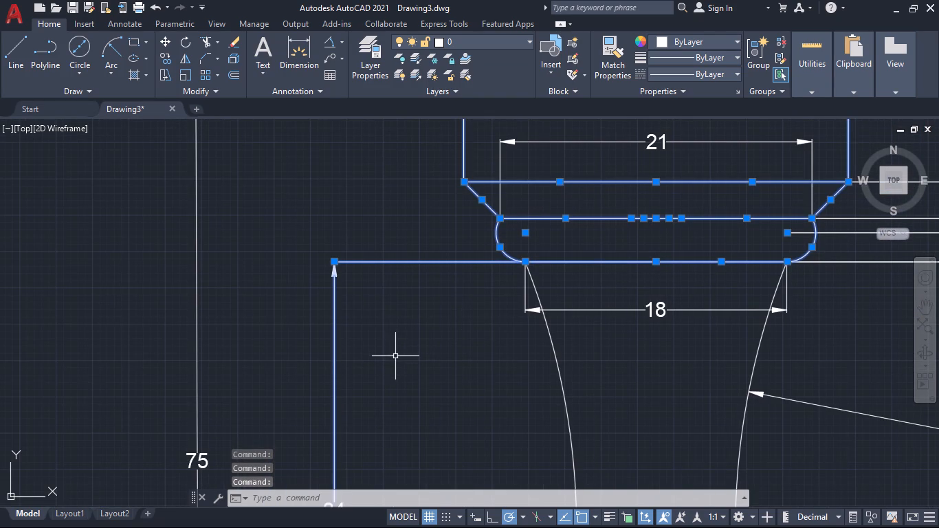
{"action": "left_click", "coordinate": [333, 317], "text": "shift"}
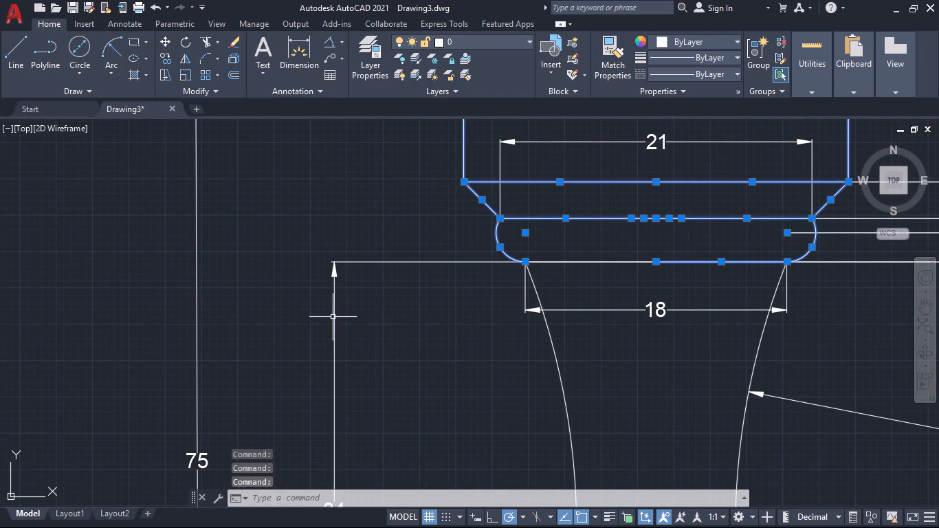
Add the body's two side curves to the selection.
{"action": "middle_click_drag", "start_coordinate": [454, 344], "coordinate": [335, 272]}
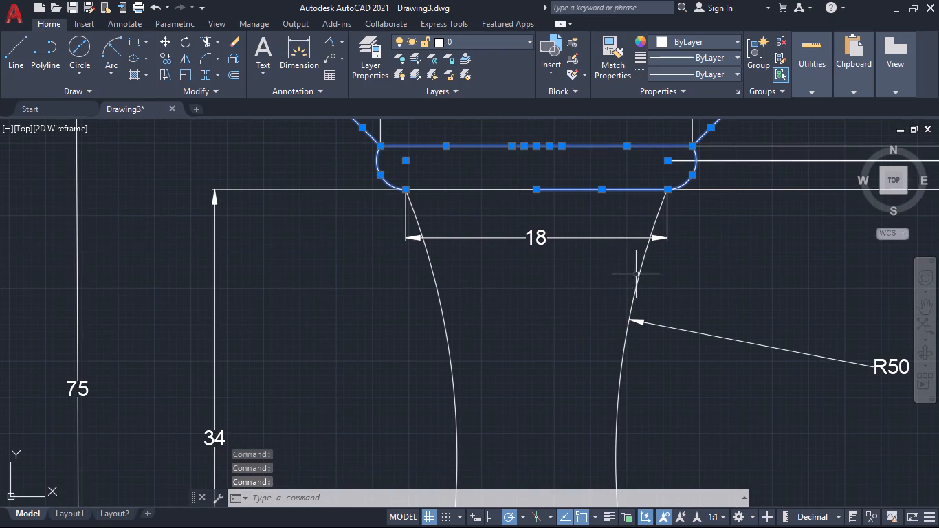
{"action": "left_click", "coordinate": [641, 276]}
{"action": "left_click", "coordinate": [441, 313]}
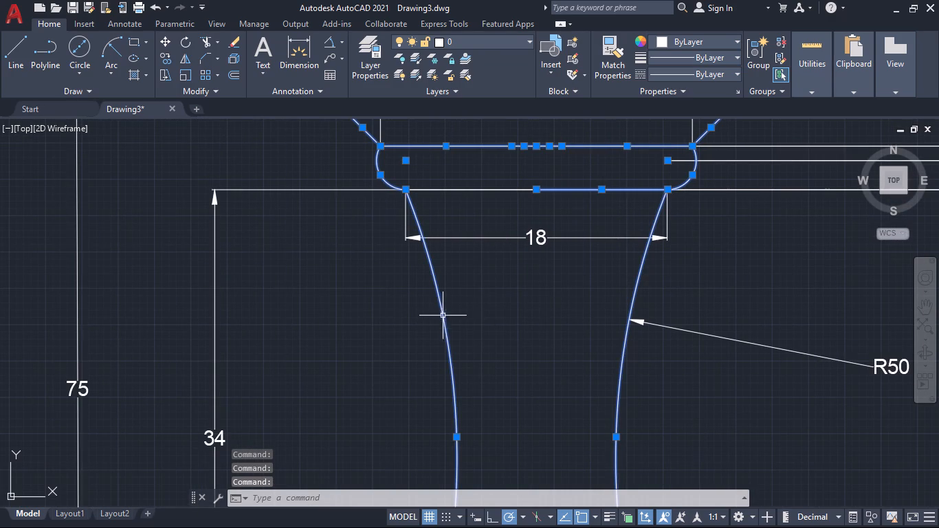
{"action": "middle_click_drag", "start_coordinate": [508, 355], "coordinate": [504, 275]}
{"action": "scroll", "coordinate": [528, 319], "scroll_direction": "down", "scroll_amount": 2}
{"action": "middle_click_drag", "start_coordinate": [522, 363], "coordinate": [545, 250]}
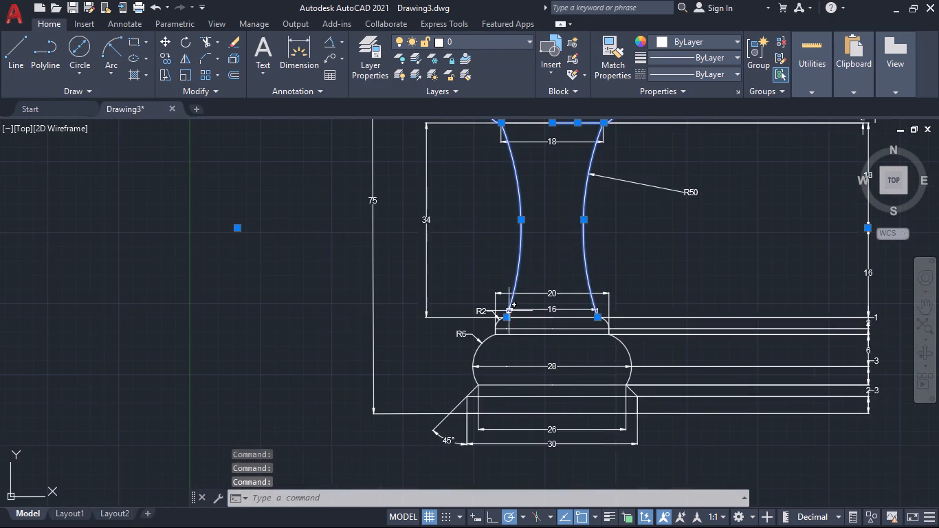
Add both halves of the base collar's 16 mm top edge, below the body, to the selection.
{"action": "scroll", "coordinate": [509, 311], "scroll_direction": "up", "scroll_amount": 3}
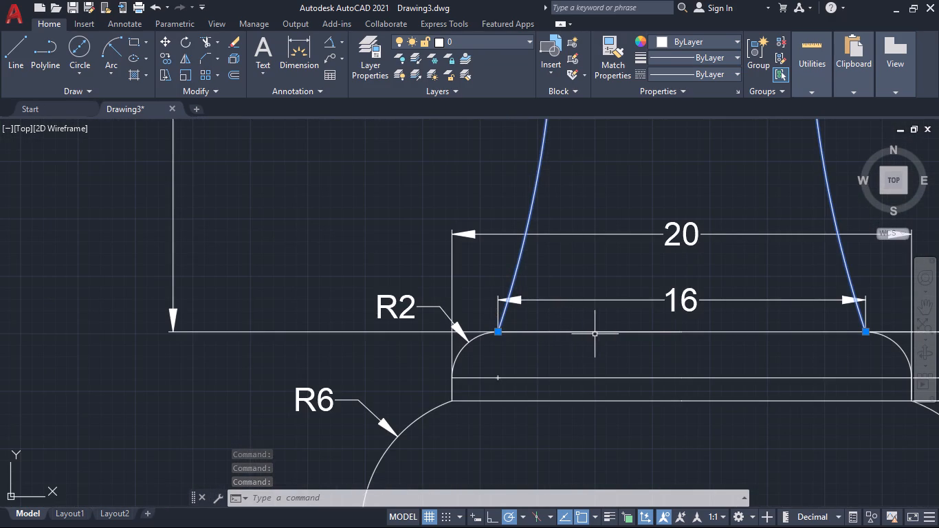
{"action": "left_click", "coordinate": [640, 334]}
{"action": "left_click", "coordinate": [703, 327]}
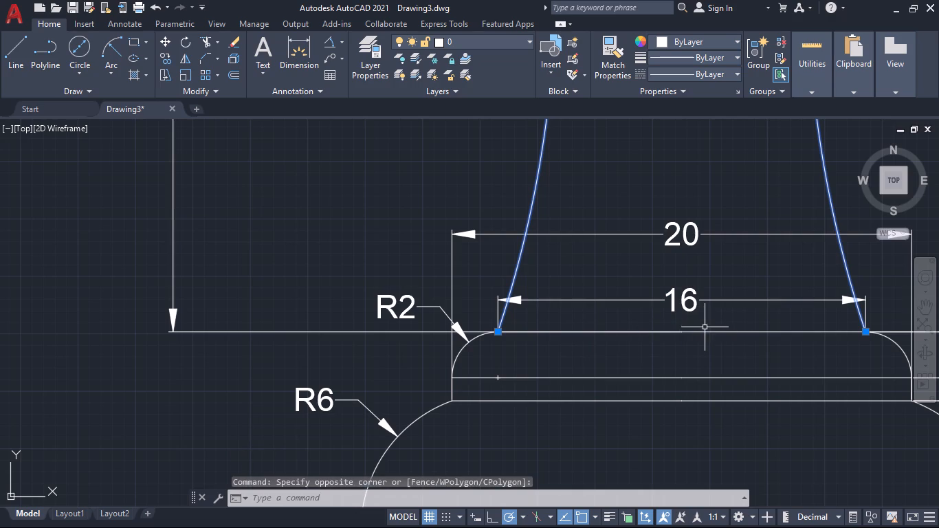
{"action": "left_click", "coordinate": [738, 338]}
{"action": "left_click", "coordinate": [672, 327]}
{"action": "middle_click_drag", "start_coordinate": [686, 347], "coordinate": [527, 323]}
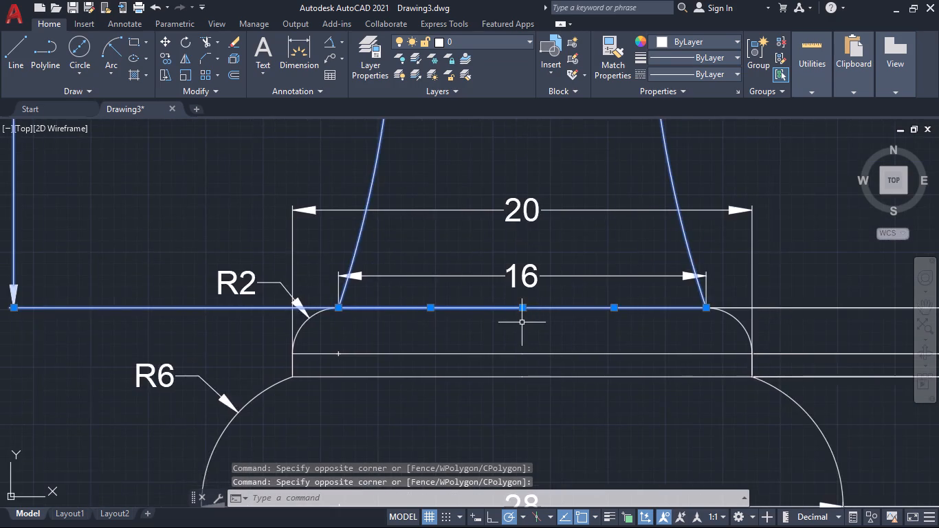
Remove the 34 mm height dimension from the selection.
{"action": "scroll", "coordinate": [522, 323], "scroll_direction": "down", "scroll_amount": 2}
{"action": "scroll", "coordinate": [372, 323], "scroll_direction": "down", "scroll_amount": 1}
{"action": "middle_click_drag", "start_coordinate": [351, 337], "coordinate": [408, 355]}
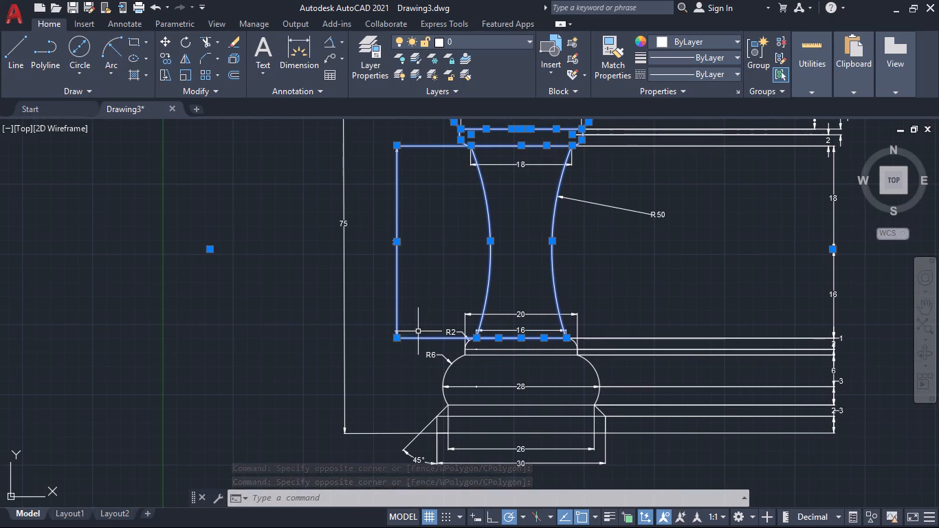
{"action": "left_click", "coordinate": [416, 339], "text": "shift"}
Add the collar's two R2 corner arcs and both halves of the two horizontal edges beneath them to the selection.
{"action": "scroll", "coordinate": [542, 344], "scroll_direction": "up", "scroll_amount": 3}
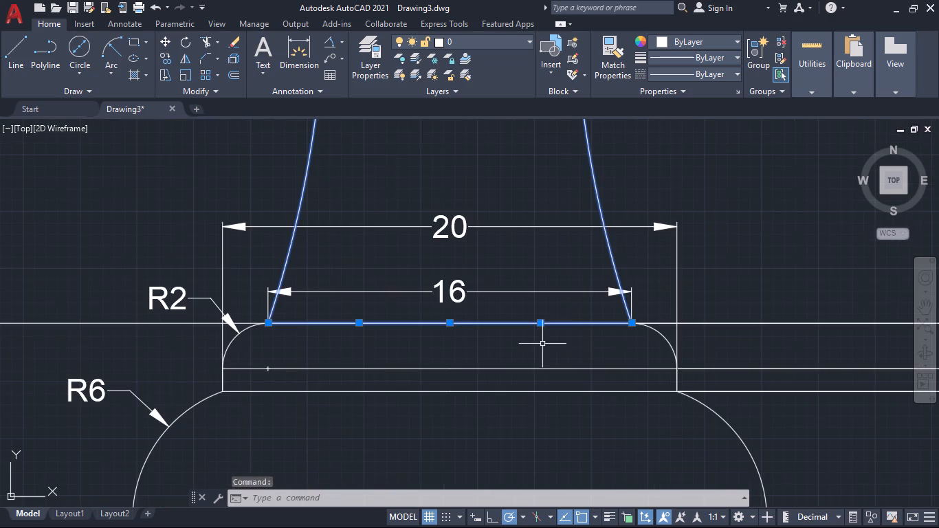
{"action": "left_click", "coordinate": [663, 336]}
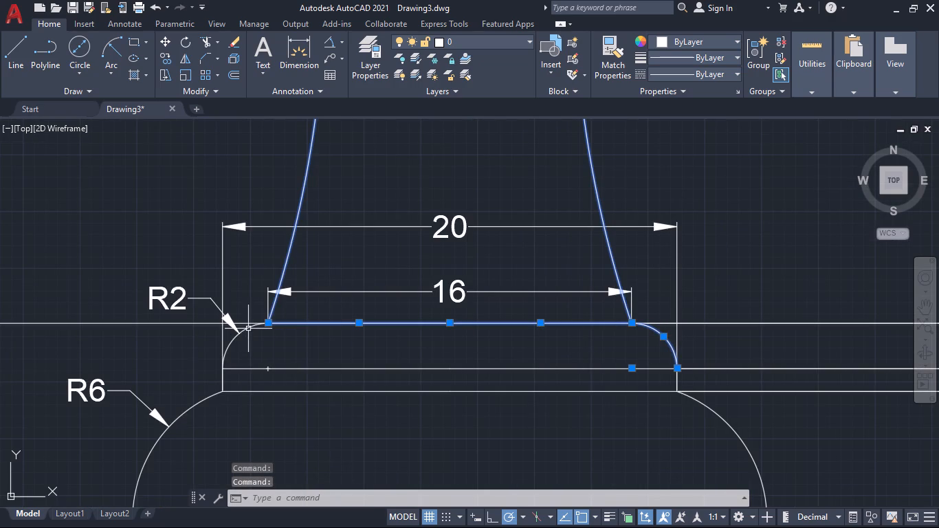
{"action": "left_click", "coordinate": [247, 327]}
{"action": "middle_click_drag", "start_coordinate": [416, 362], "coordinate": [426, 306]}
{"action": "left_click", "coordinate": [437, 311]}
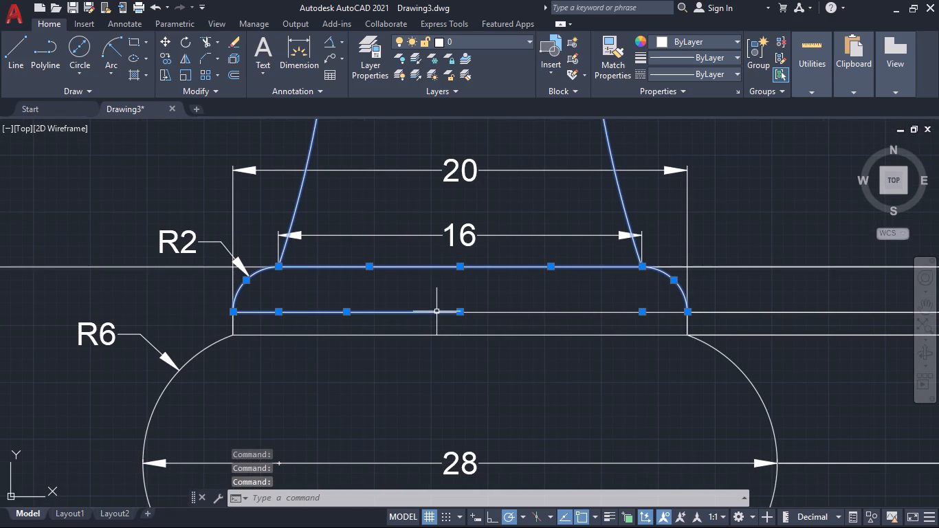
{"action": "left_click", "coordinate": [430, 335]}
{"action": "left_click", "coordinate": [518, 311]}
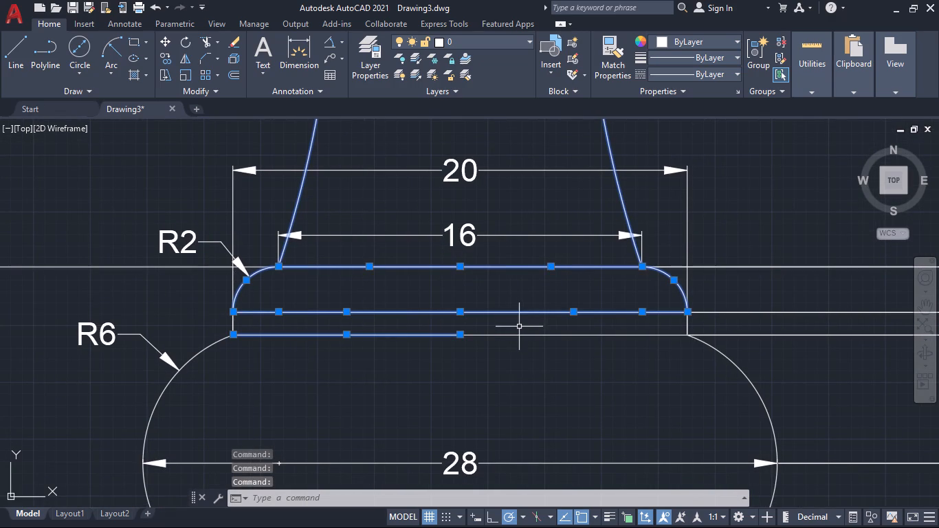
{"action": "left_click", "coordinate": [521, 334]}
Pick the collar's short right side and add both R6 side arcs of the base bulge to the selection.
{"action": "middle_click_drag", "start_coordinate": [535, 388], "coordinate": [477, 269]}
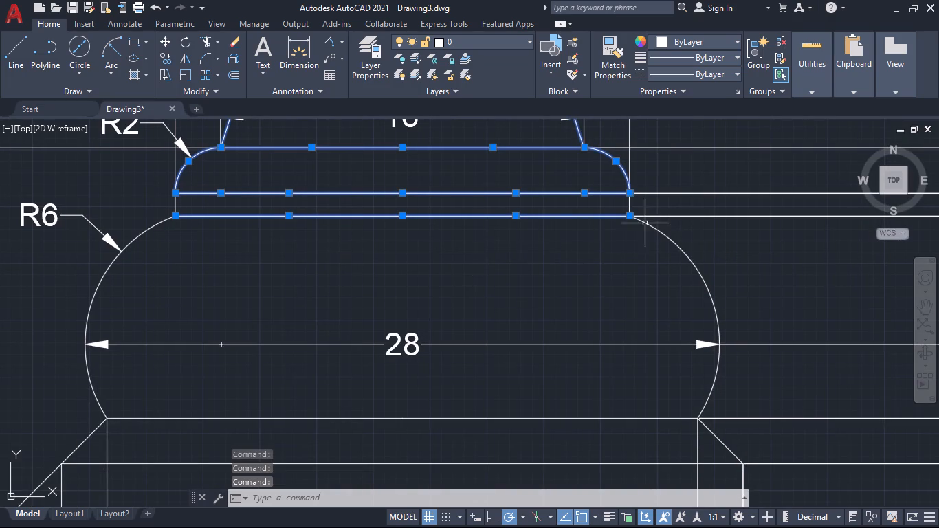
{"action": "left_click", "coordinate": [630, 206]}
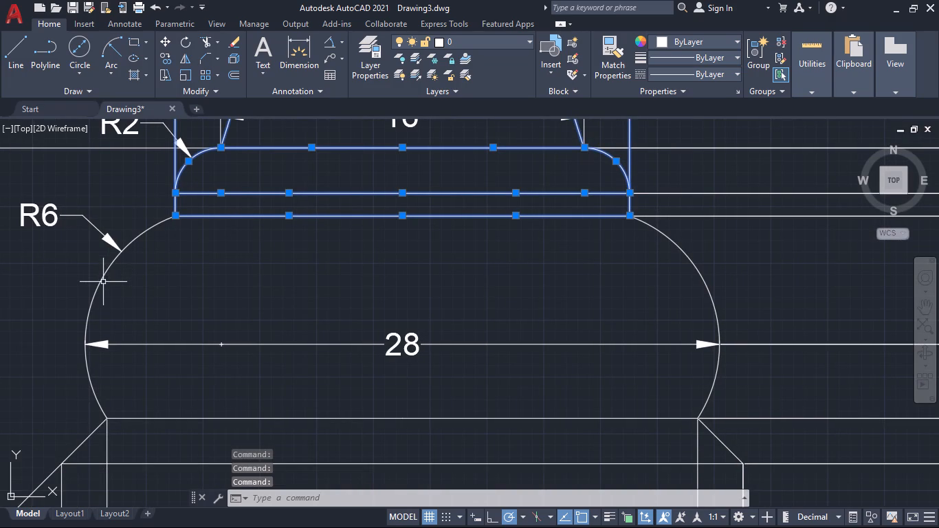
{"action": "left_click", "coordinate": [103, 282]}
{"action": "left_click", "coordinate": [707, 274]}
{"action": "left_click", "coordinate": [681, 283]}
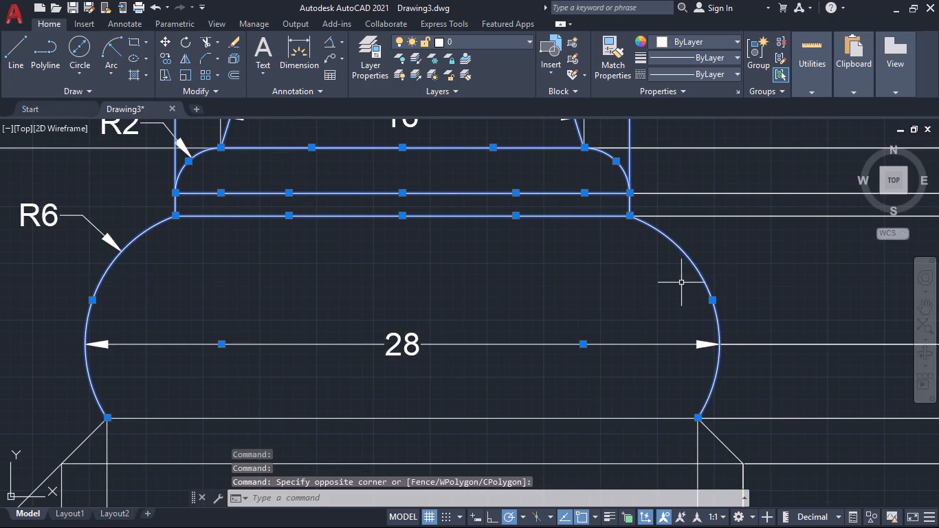
Add the bulge's bottom edge and the 30 mm wide horizontal edge below it to the selection.
{"action": "middle_click_drag", "start_coordinate": [573, 377], "coordinate": [614, 276]}
{"action": "left_click", "coordinate": [524, 396]}
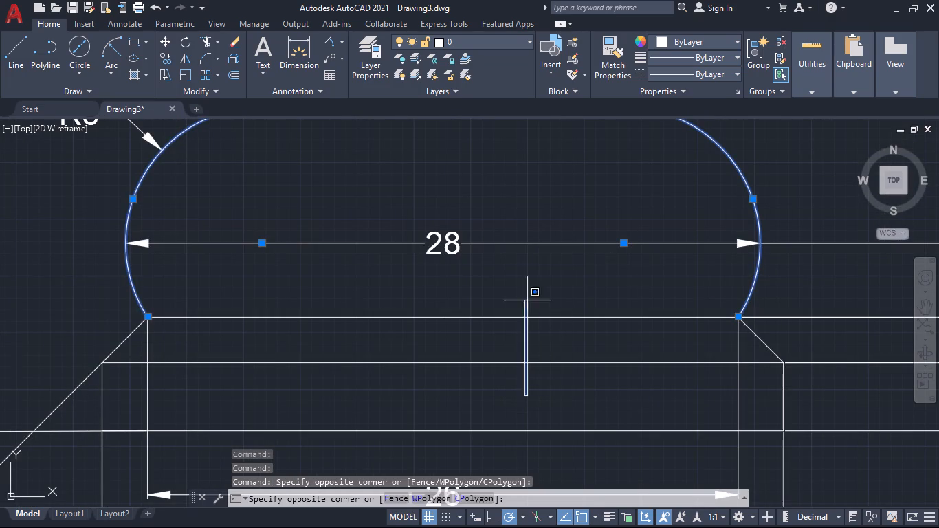
{"action": "left_click", "coordinate": [525, 272]}
{"action": "left_click", "coordinate": [574, 375]}
{"action": "left_click", "coordinate": [391, 289]}
Add the base's right chamfer and the left 45° slanted line to the selection.
{"action": "scroll", "coordinate": [531, 360], "scroll_direction": "down", "scroll_amount": 1}
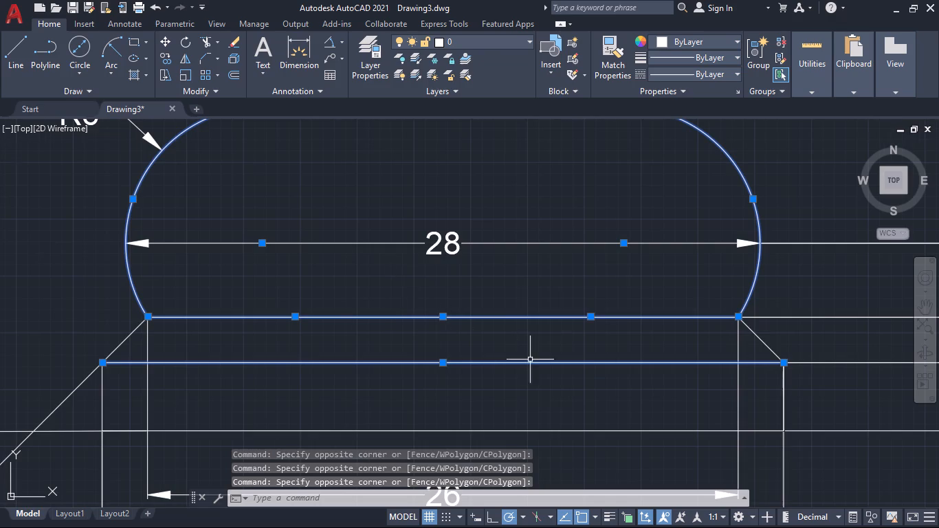
{"action": "scroll", "coordinate": [534, 366], "scroll_direction": "down", "scroll_amount": 1}
{"action": "middle_click_drag", "start_coordinate": [534, 380], "coordinate": [465, 377]}
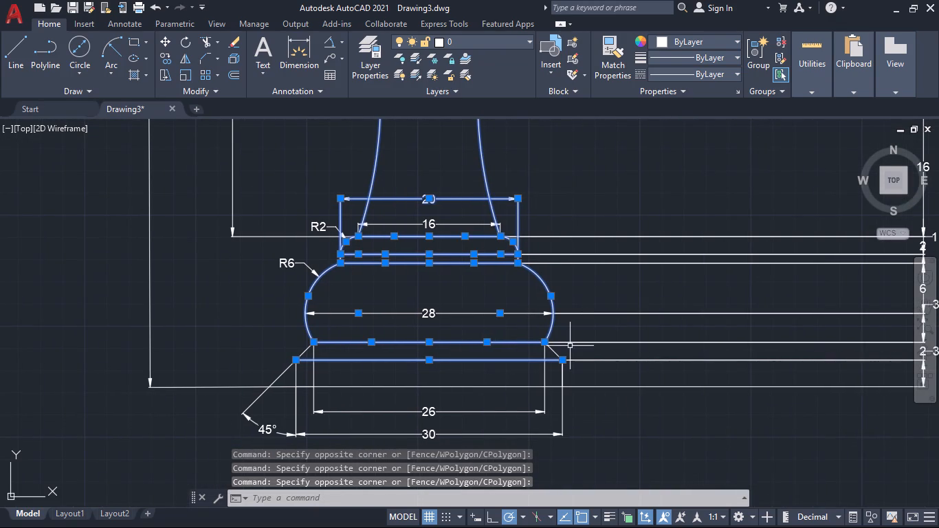
{"action": "scroll", "coordinate": [566, 349], "scroll_direction": "up", "scroll_amount": 3}
{"action": "left_click", "coordinate": [518, 366]}
{"action": "middle_click_drag", "start_coordinate": [350, 363], "coordinate": [352, 363]}
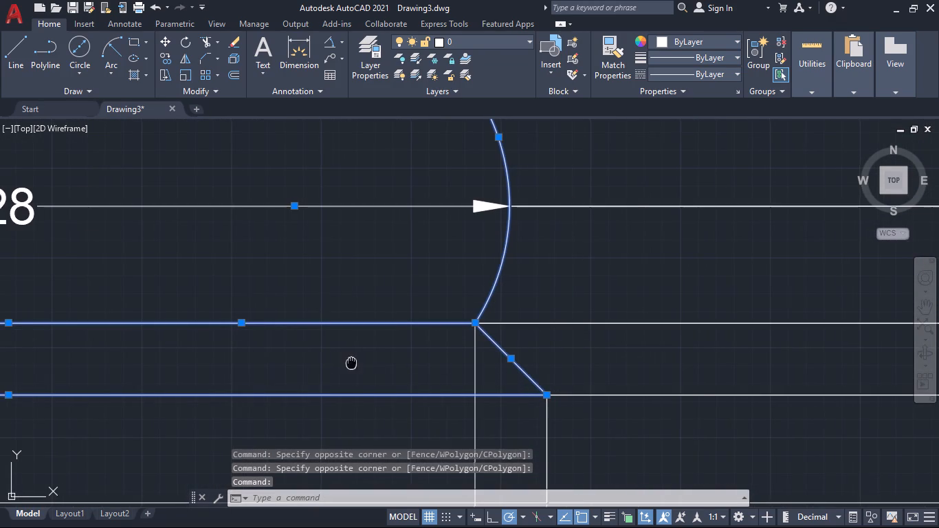
{"action": "middle_click_drag", "start_coordinate": [352, 363], "coordinate": [589, 360]}
{"action": "scroll", "coordinate": [544, 358], "scroll_direction": "down", "scroll_amount": 2}
{"action": "middle_click_drag", "start_coordinate": [289, 358], "coordinate": [502, 348]}
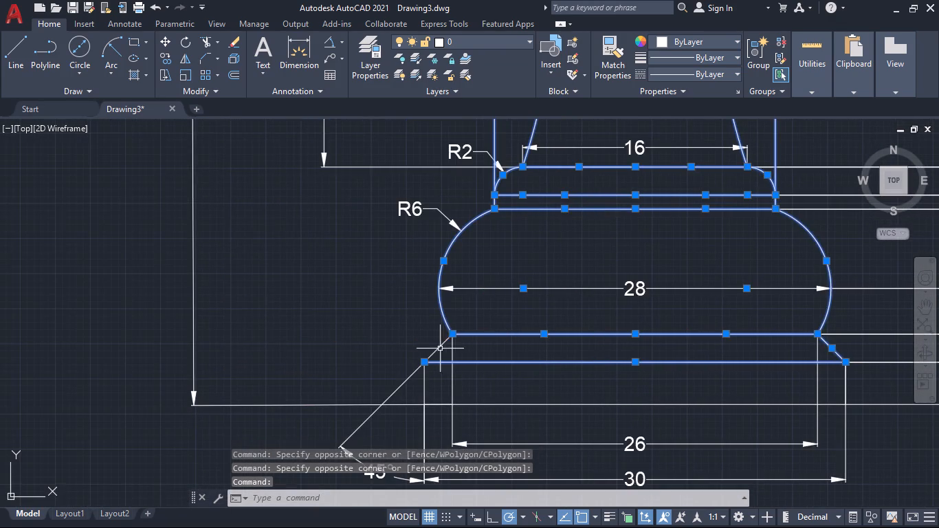
{"action": "scroll", "coordinate": [438, 349], "scroll_direction": "up", "scroll_amount": 2}
{"action": "left_click", "coordinate": [437, 349]}
{"action": "left_click", "coordinate": [430, 345]}
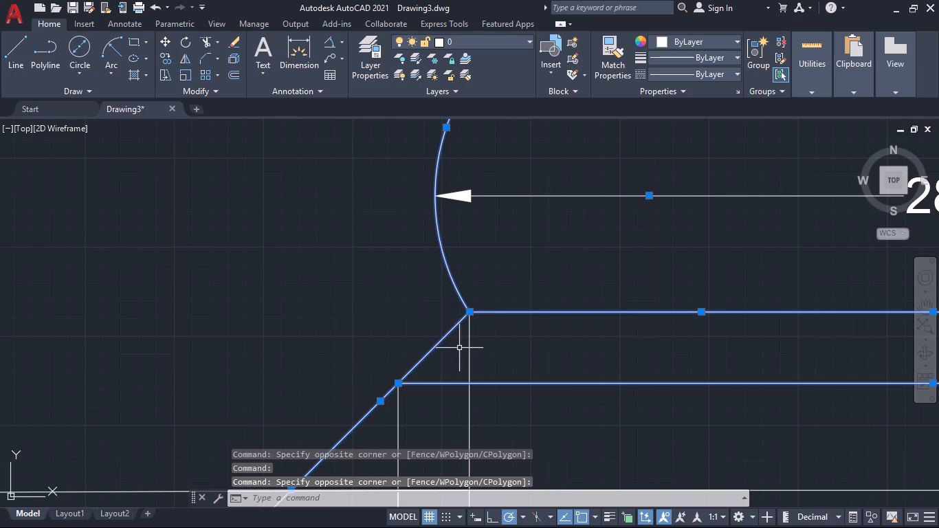
Copy the selected rook outlines and paste them in the empty space to the right of the dimensioned drawing.
{"action": "scroll", "coordinate": [471, 348], "scroll_direction": "down", "scroll_amount": 2}
{"action": "scroll", "coordinate": [527, 348], "scroll_direction": "down", "scroll_amount": 1}
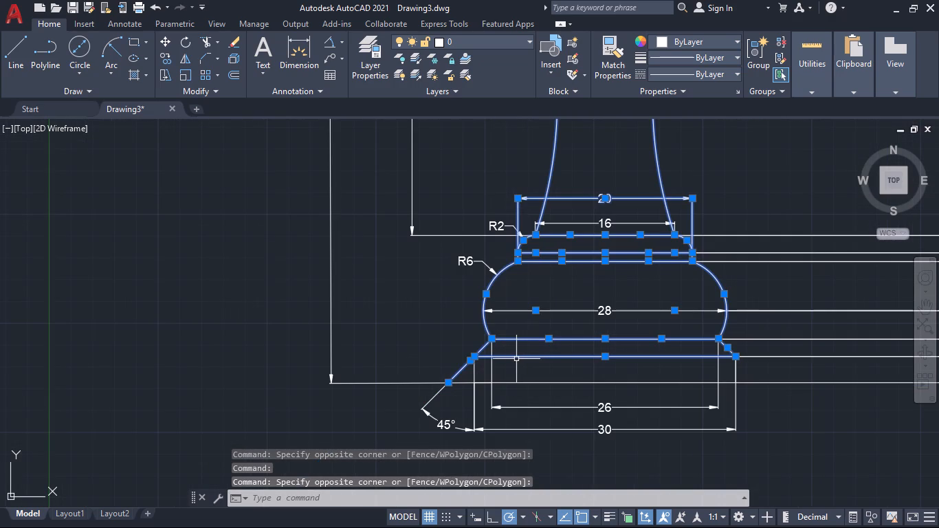
{"action": "middle_click_drag", "start_coordinate": [553, 382], "coordinate": [494, 400]}
{"action": "scroll", "coordinate": [764, 346], "scroll_direction": "down", "scroll_amount": 1}
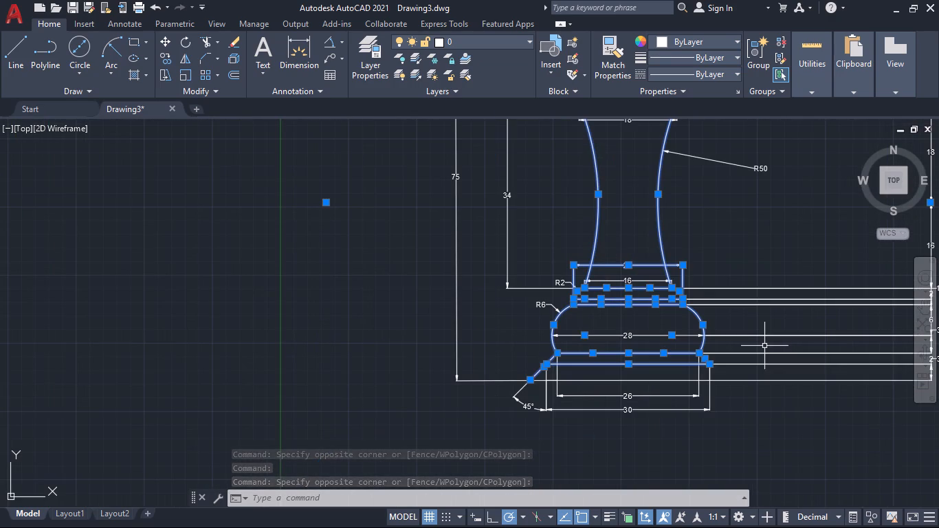
{"action": "key", "text": "ctrl+c"}
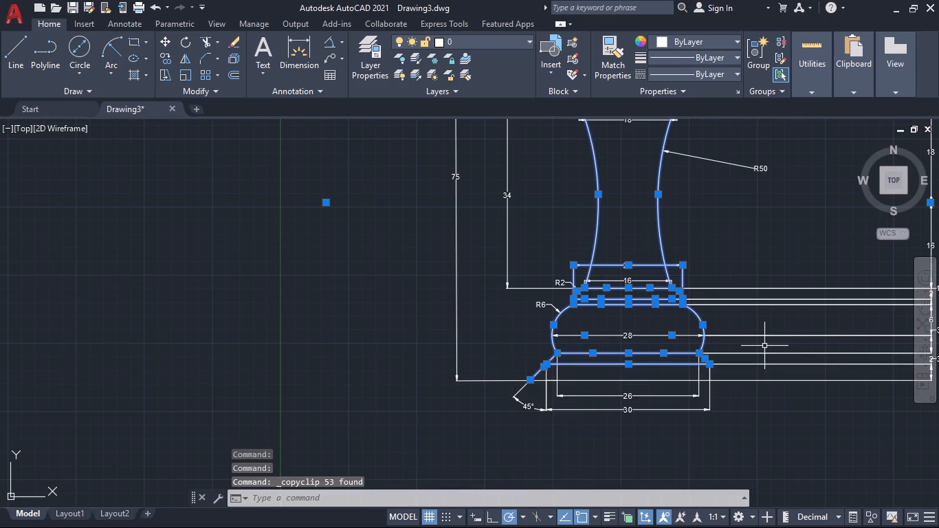
{"action": "scroll", "coordinate": [835, 349], "scroll_direction": "down", "scroll_amount": 3}
{"action": "middle_click_drag", "start_coordinate": [830, 379], "coordinate": [396, 396]}
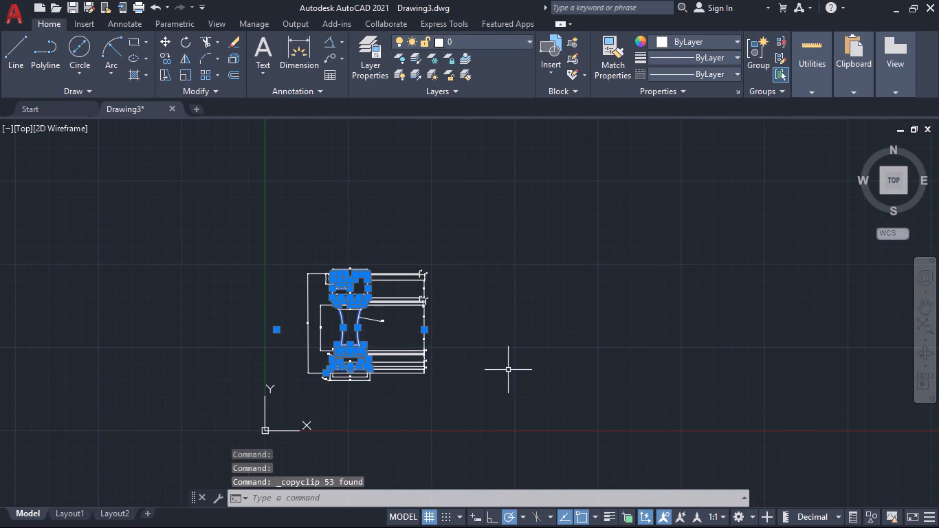
{"action": "left_click", "coordinate": [509, 369]}
{"action": "key", "text": "ctrl+v"}
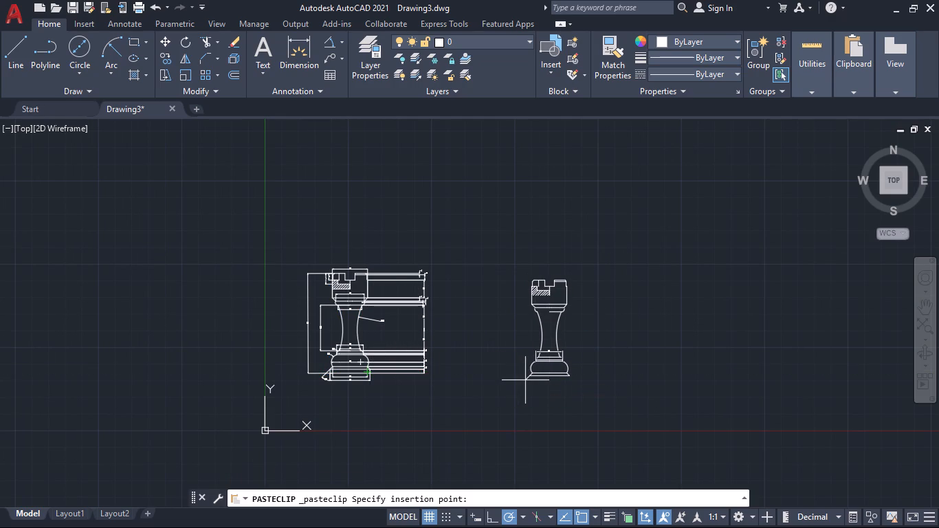
{"action": "left_click", "coordinate": [523, 376]}
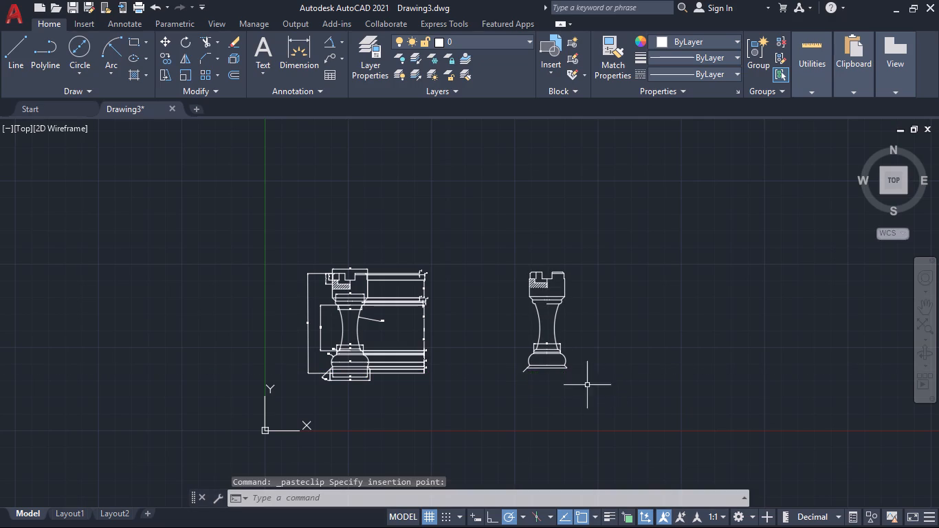
Trim the overhanging end of the left slanted line at the bottom of the rook copy.
{"action": "scroll", "coordinate": [539, 386], "scroll_direction": "up", "scroll_amount": 3}
{"action": "type", "text": "TR"}
{"action": "key", "text": "Return"}
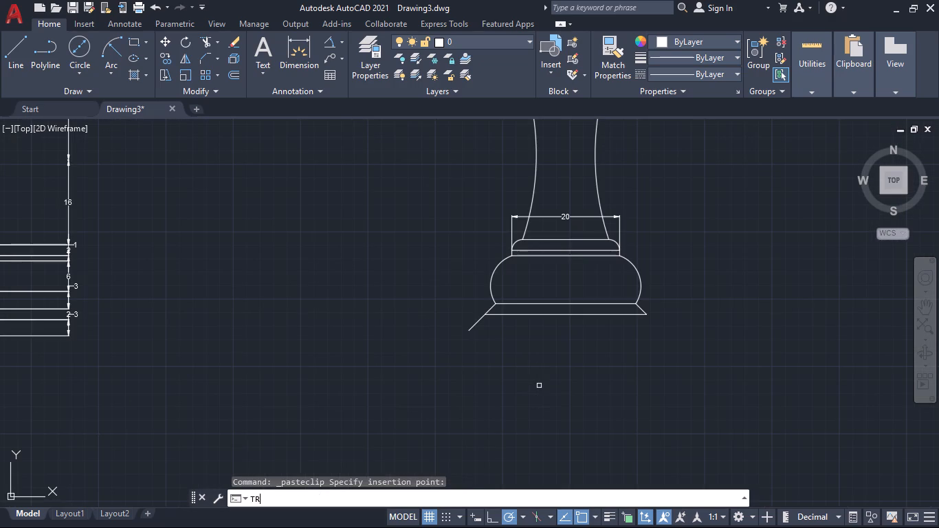
{"action": "left_click", "coordinate": [505, 351]}
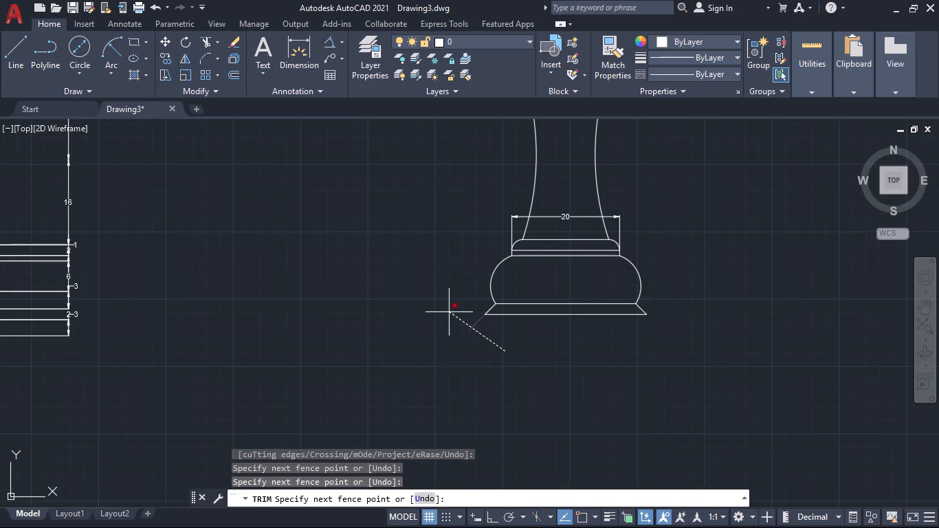
{"action": "left_click", "coordinate": [449, 311]}
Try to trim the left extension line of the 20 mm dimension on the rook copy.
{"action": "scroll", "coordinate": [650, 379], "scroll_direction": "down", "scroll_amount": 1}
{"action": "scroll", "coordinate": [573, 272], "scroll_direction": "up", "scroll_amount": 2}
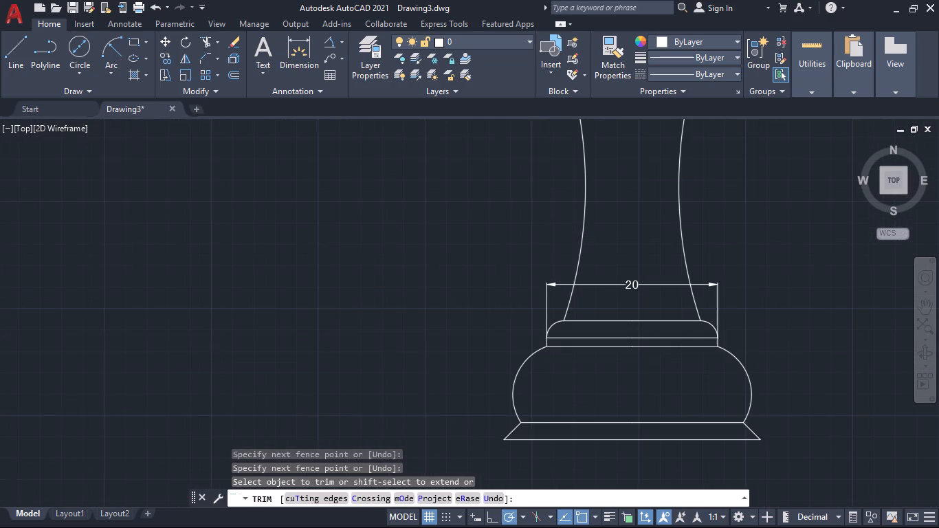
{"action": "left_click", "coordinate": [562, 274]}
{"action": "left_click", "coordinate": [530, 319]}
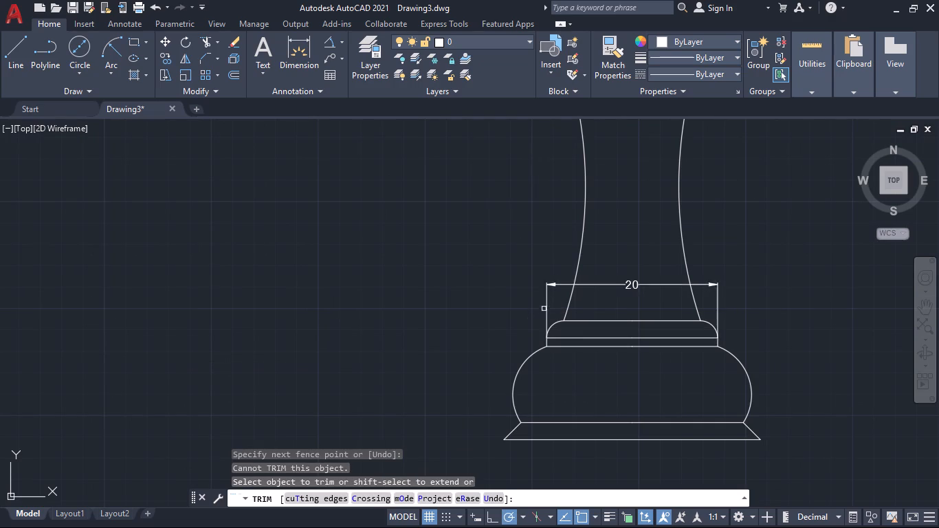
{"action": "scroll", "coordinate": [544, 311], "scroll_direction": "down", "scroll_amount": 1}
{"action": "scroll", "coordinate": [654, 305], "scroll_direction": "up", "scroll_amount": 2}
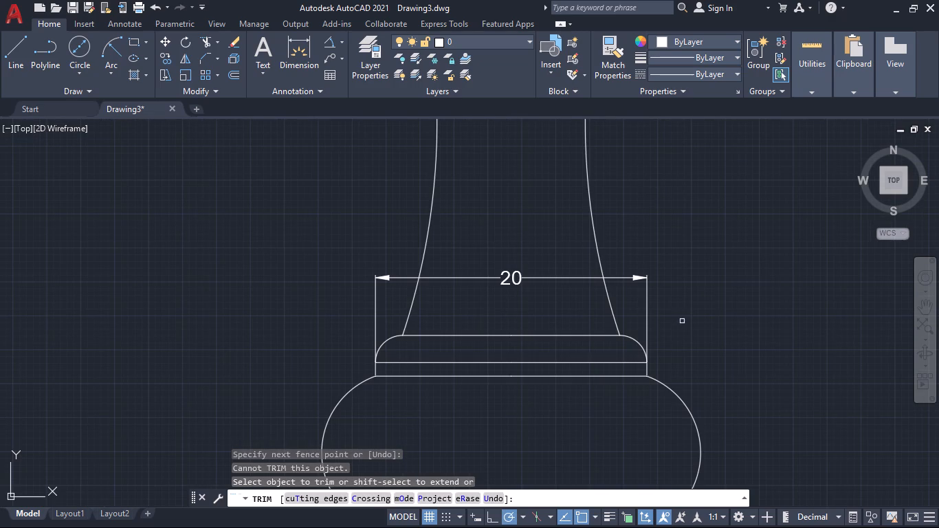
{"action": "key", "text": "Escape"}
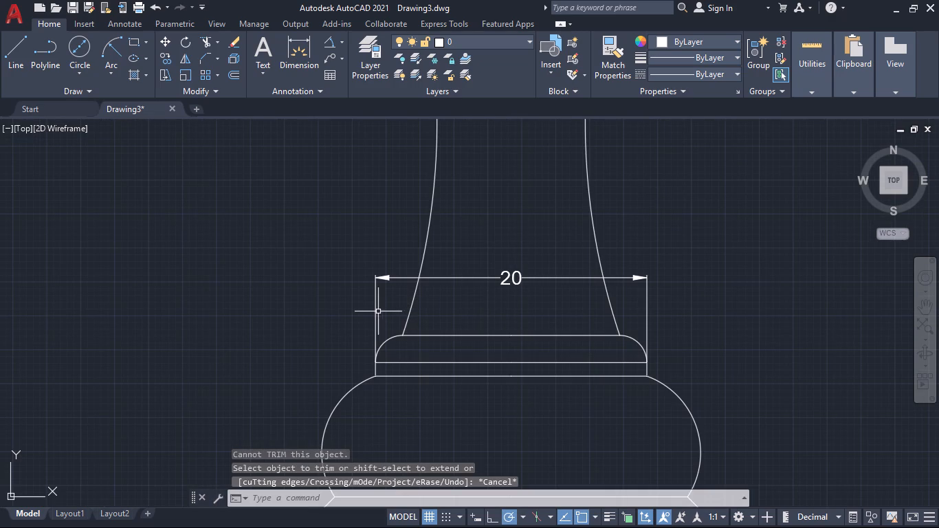
Erase the 20 mm dimension from the rook copy.
{"action": "left_click", "coordinate": [375, 311]}
{"action": "key", "text": "Delete"}
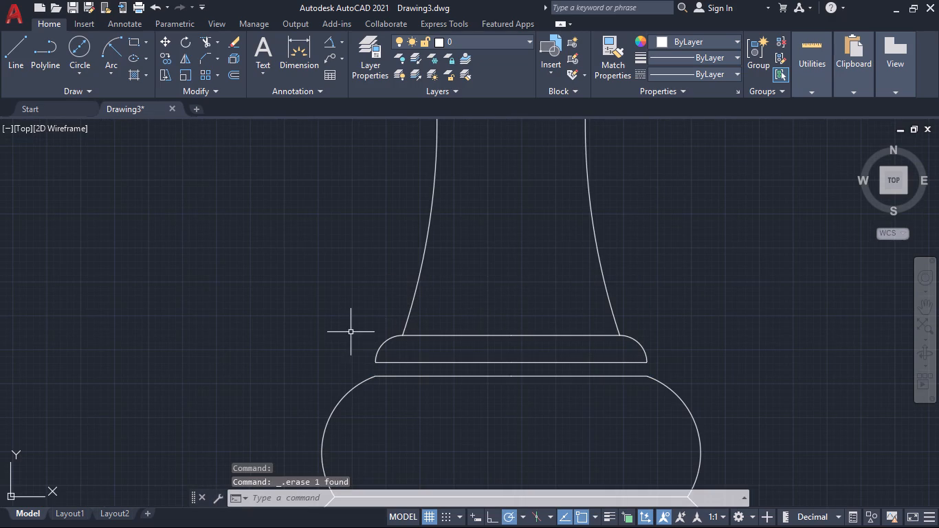
Draw a short vertical line closing the collar's left side, from the R2 arc's lower end to the bulge's top corner.
{"action": "left_click", "coordinate": [14, 48]}
{"action": "scroll", "coordinate": [413, 382], "scroll_direction": "up", "scroll_amount": 3}
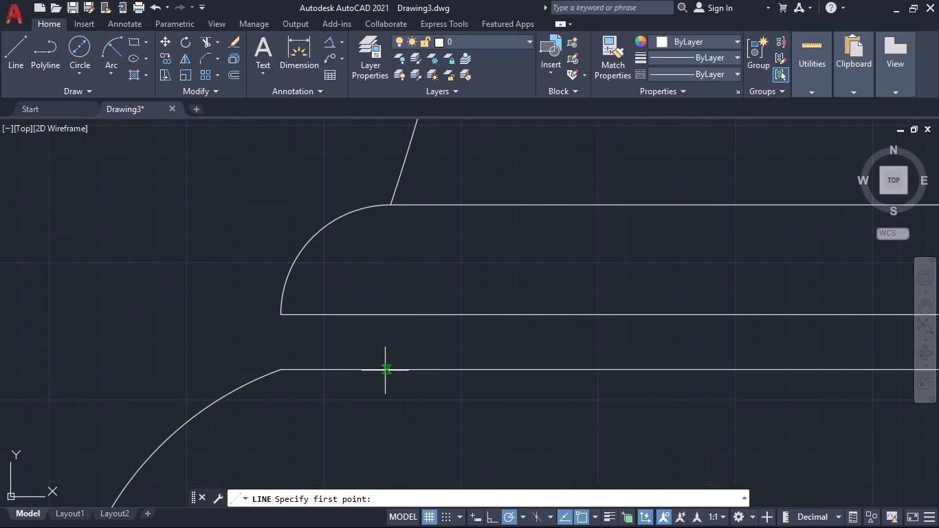
{"action": "left_click", "coordinate": [283, 318]}
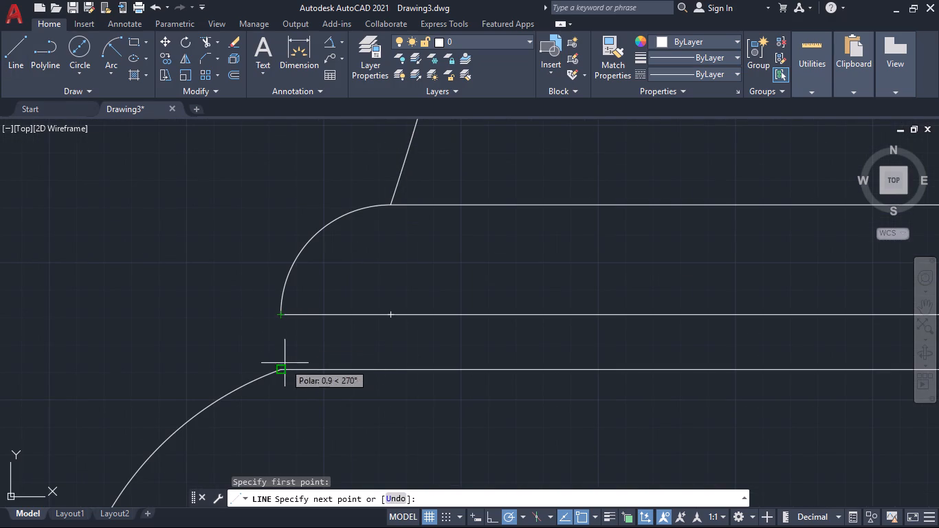
{"action": "left_click", "coordinate": [281, 369]}
{"action": "key", "text": "space"}
{"action": "key", "text": "space"}
{"action": "key", "text": "space"}
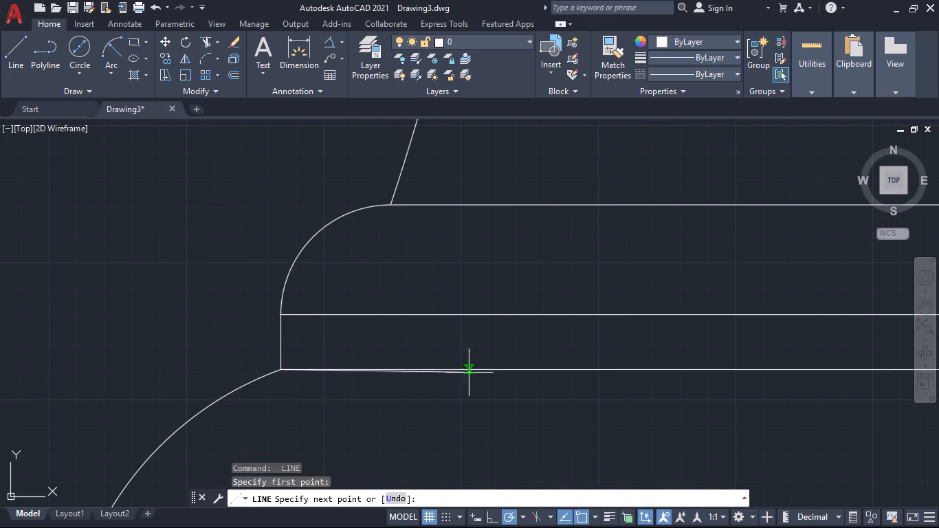
{"action": "key", "text": "space"}
Draw a short vertical line closing the lower collar's right side, from the arc's lower end to the bulge's top corner.
{"action": "middle_click_drag", "start_coordinate": [702, 405], "coordinate": [279, 399]}
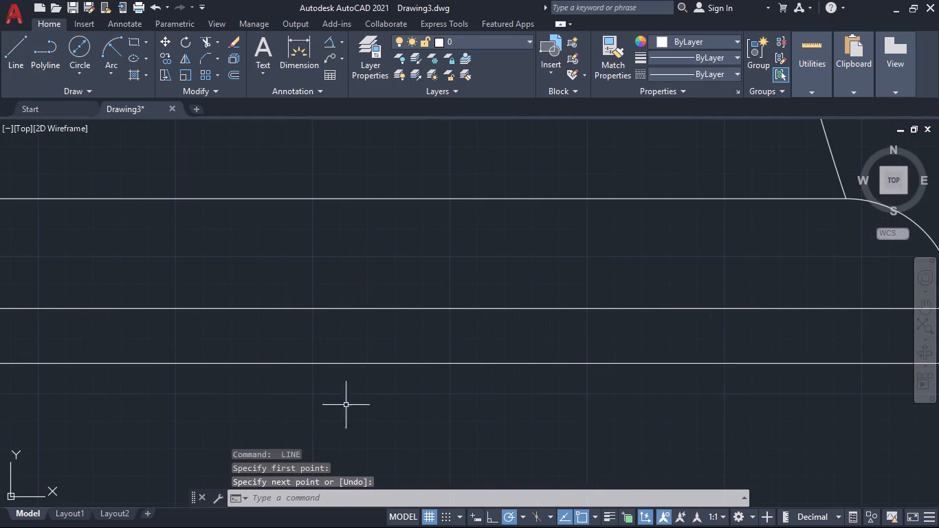
{"action": "key", "text": "space"}
{"action": "middle_click_drag", "start_coordinate": [764, 419], "coordinate": [419, 378]}
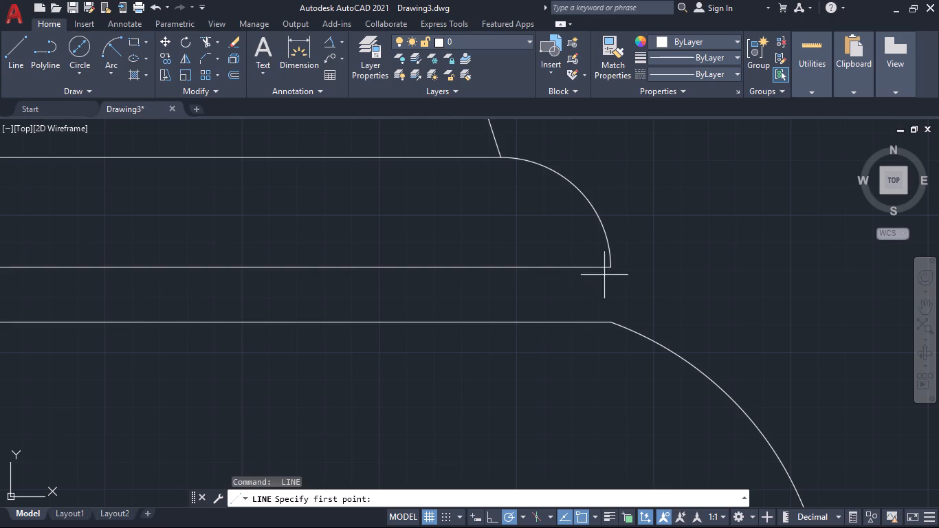
{"action": "left_click", "coordinate": [611, 272]}
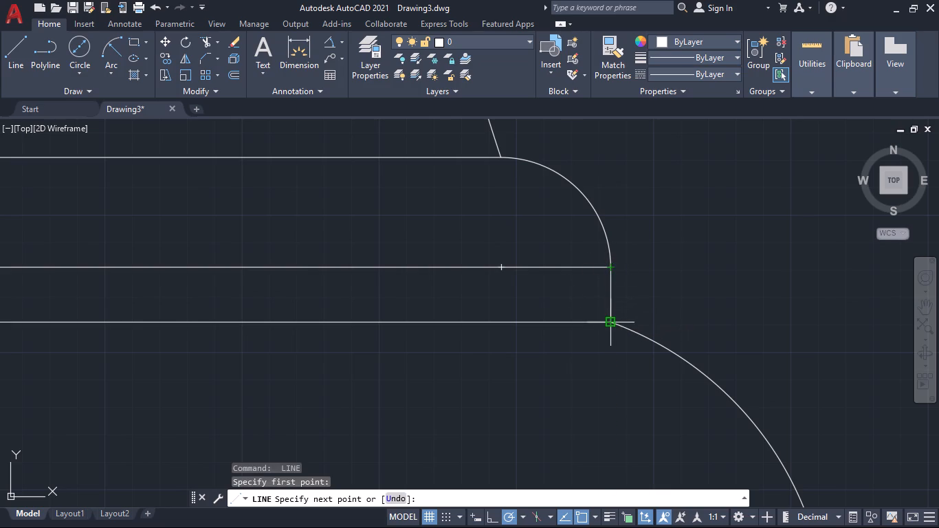
{"action": "left_click", "coordinate": [611, 320]}
{"action": "key", "text": "space"}
Complete the bottom edge of the copy's upper ring with a line from the left arc's lower end to the existing half line.
{"action": "key", "text": "space"}
{"action": "scroll", "coordinate": [702, 276], "scroll_direction": "down", "scroll_amount": 3}
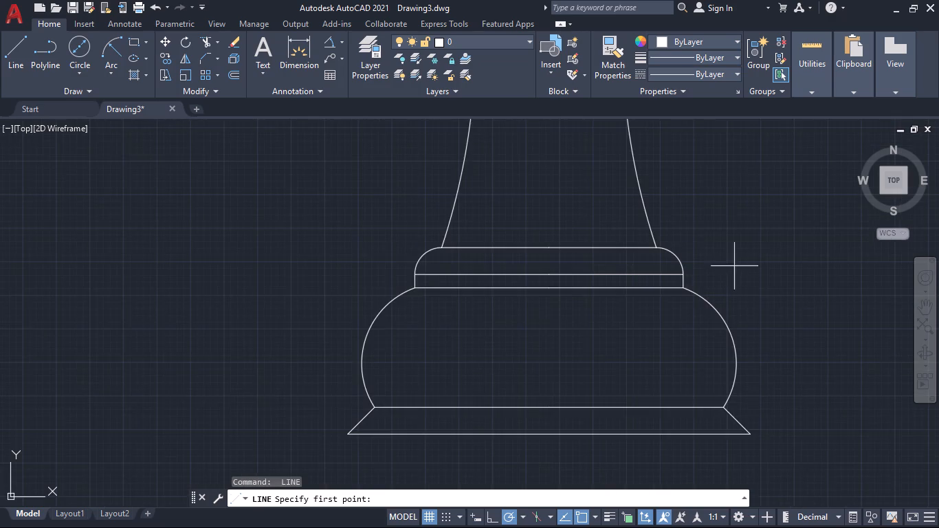
{"action": "middle_click_drag", "start_coordinate": [736, 257], "coordinate": [746, 395]}
{"action": "scroll", "coordinate": [723, 312], "scroll_direction": "down", "scroll_amount": 2}
{"action": "middle_click_drag", "start_coordinate": [746, 263], "coordinate": [703, 424]}
{"action": "scroll", "coordinate": [520, 296], "scroll_direction": "up", "scroll_amount": 2}
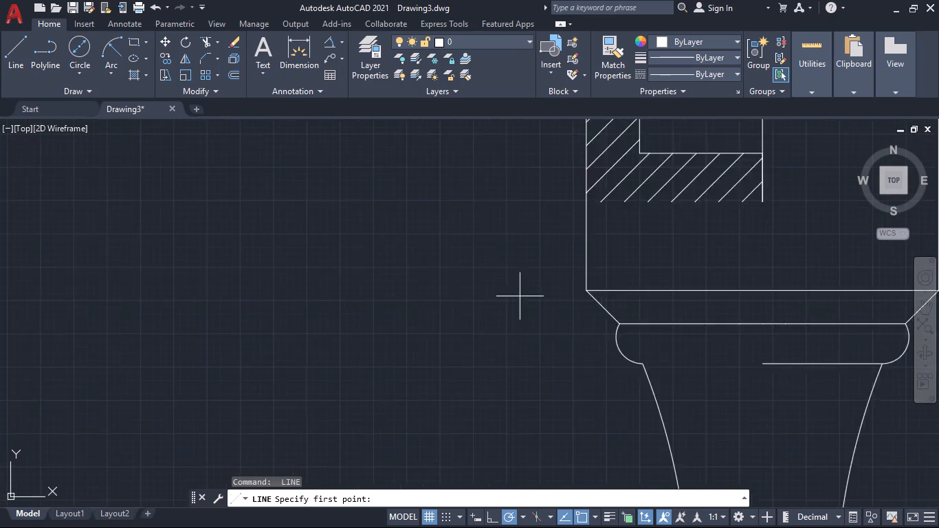
{"action": "scroll", "coordinate": [520, 296], "scroll_direction": "up", "scroll_amount": 1}
{"action": "middle_click_drag", "start_coordinate": [604, 368], "coordinate": [129, 318]}
{"action": "left_click", "coordinate": [240, 355]}
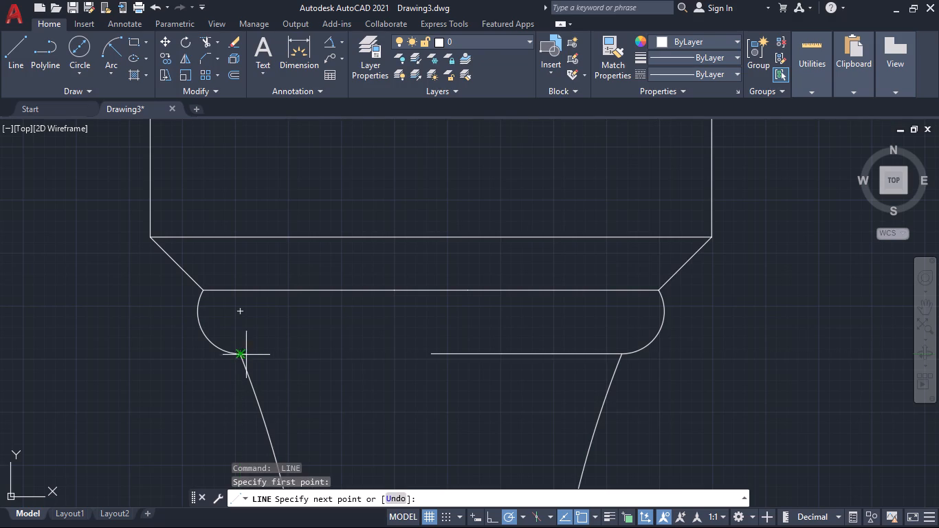
{"action": "left_click", "coordinate": [435, 356]}
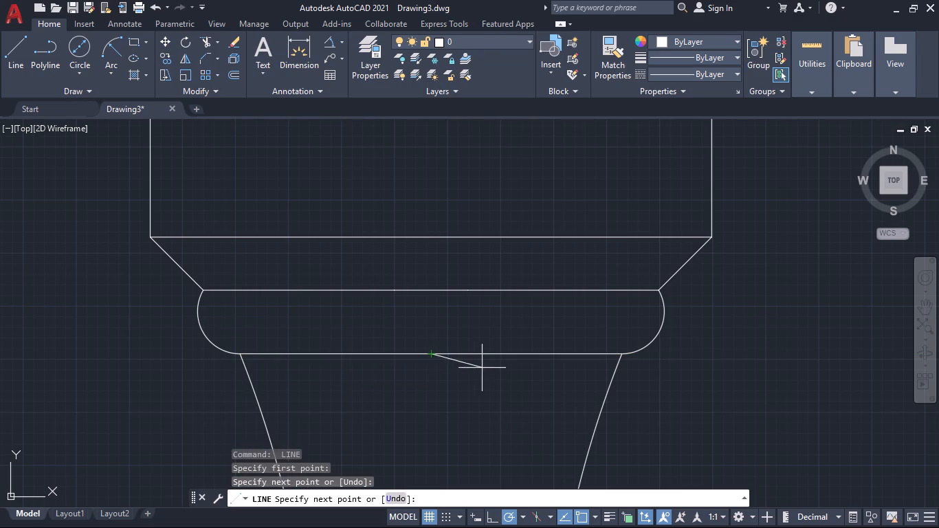
{"action": "key", "text": "space"}
Draw a horizontal line along the bottom of the copy's hatched section, from its lower inner corner to the outer wall.
{"action": "key", "text": "space"}
{"action": "scroll", "coordinate": [683, 380], "scroll_direction": "down", "scroll_amount": 3}
{"action": "middle_click_drag", "start_coordinate": [740, 371], "coordinate": [694, 399]}
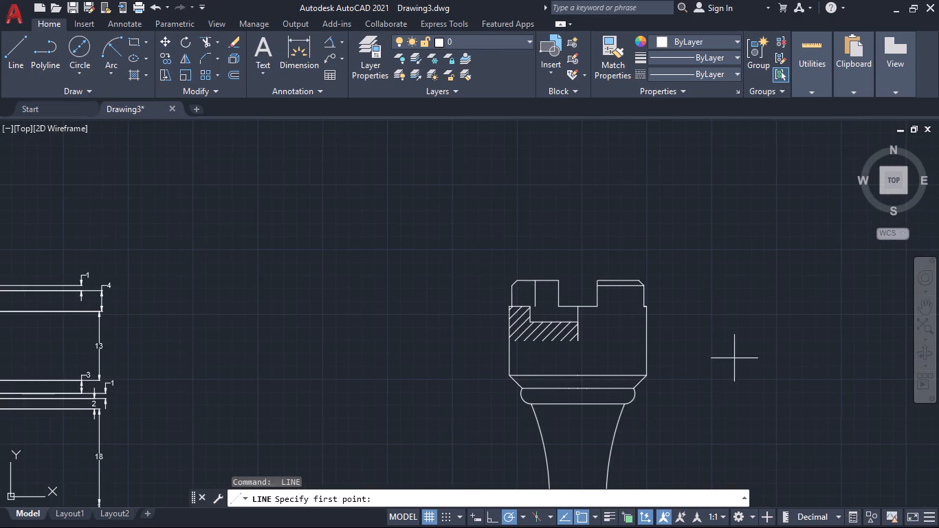
{"action": "scroll", "coordinate": [549, 349], "scroll_direction": "up", "scroll_amount": 4}
{"action": "left_click", "coordinate": [730, 302]}
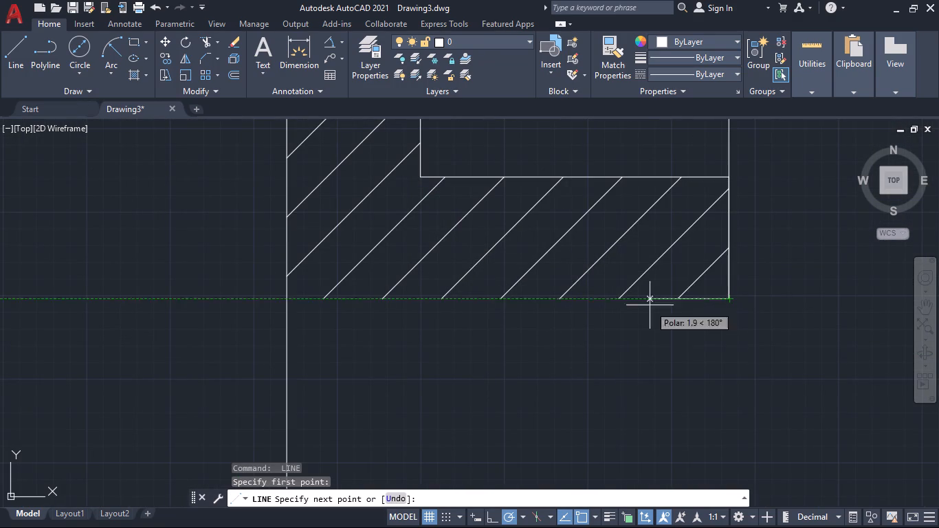
{"action": "left_click", "coordinate": [287, 301]}
{"action": "key", "text": "space"}
Draw a short horizontal line from the hatch's upper inner corner to the lower end of the left battlement's vertical line.
{"action": "key", "text": "space"}
{"action": "scroll", "coordinate": [617, 353], "scroll_direction": "down", "scroll_amount": 2}
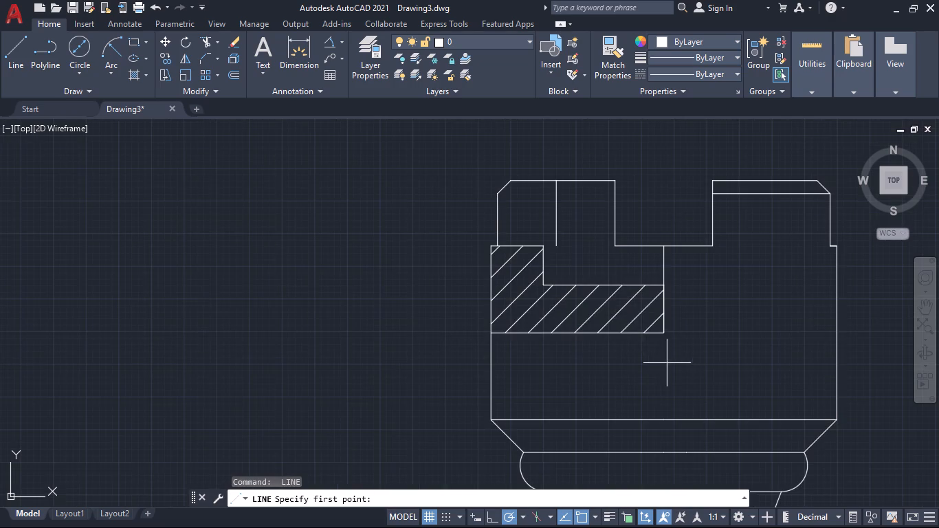
{"action": "middle_click_drag", "start_coordinate": [682, 367], "coordinate": [667, 417]}
{"action": "scroll", "coordinate": [533, 304], "scroll_direction": "up", "scroll_amount": 2}
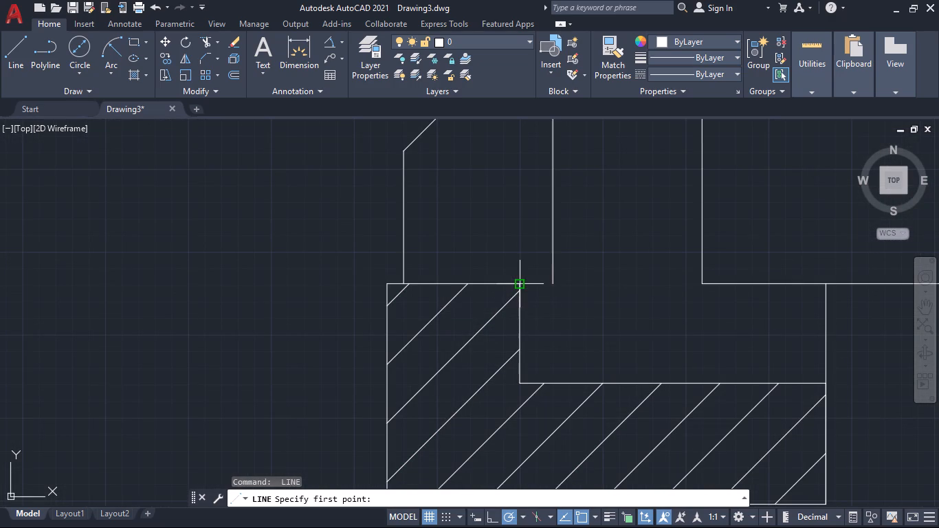
{"action": "left_click", "coordinate": [521, 285]}
{"action": "left_click", "coordinate": [552, 285]}
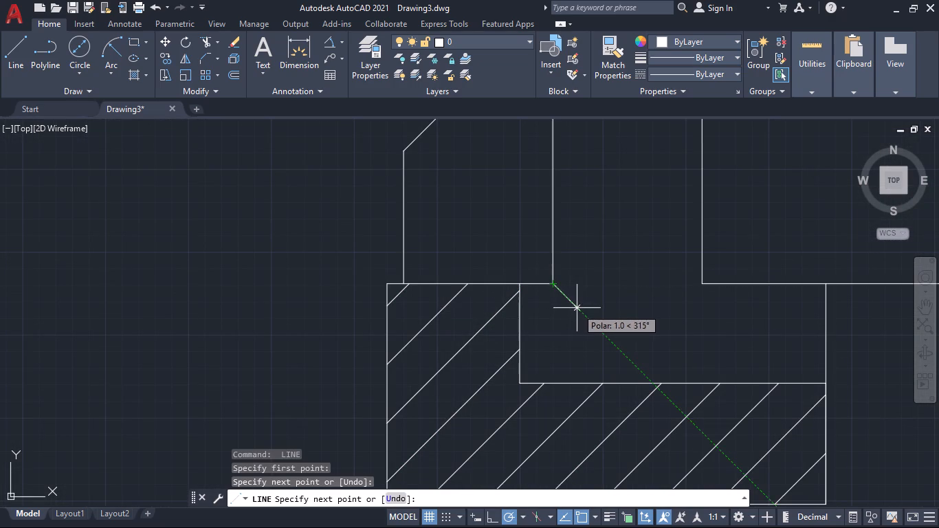
{"action": "key", "text": "space"}
Add a radius dimension to the left arc of the rounded ring beneath the dimensioned rook's head.
{"action": "key", "text": "space"}
{"action": "scroll", "coordinate": [669, 325], "scroll_direction": "down", "scroll_amount": 2}
{"action": "middle_click_drag", "start_coordinate": [769, 347], "coordinate": [670, 369]}
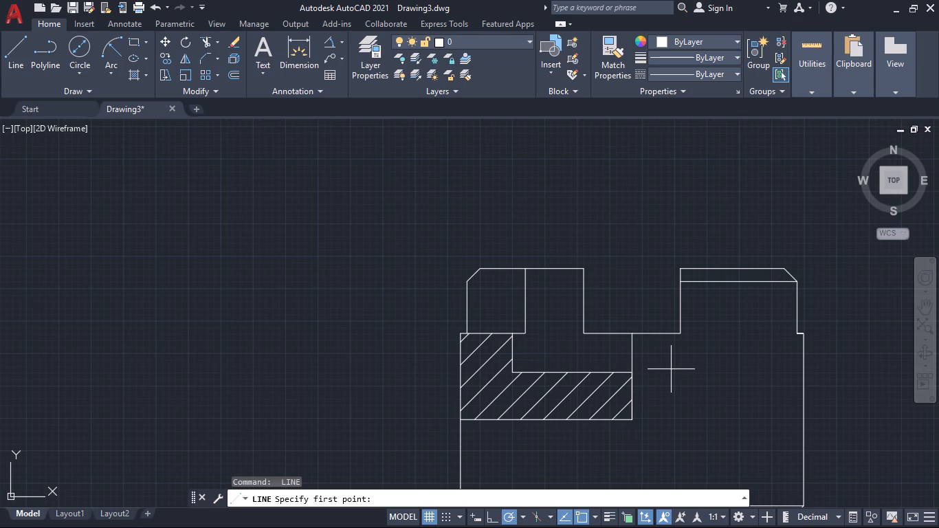
{"action": "middle_click_drag", "start_coordinate": [679, 380], "coordinate": [705, 294]}
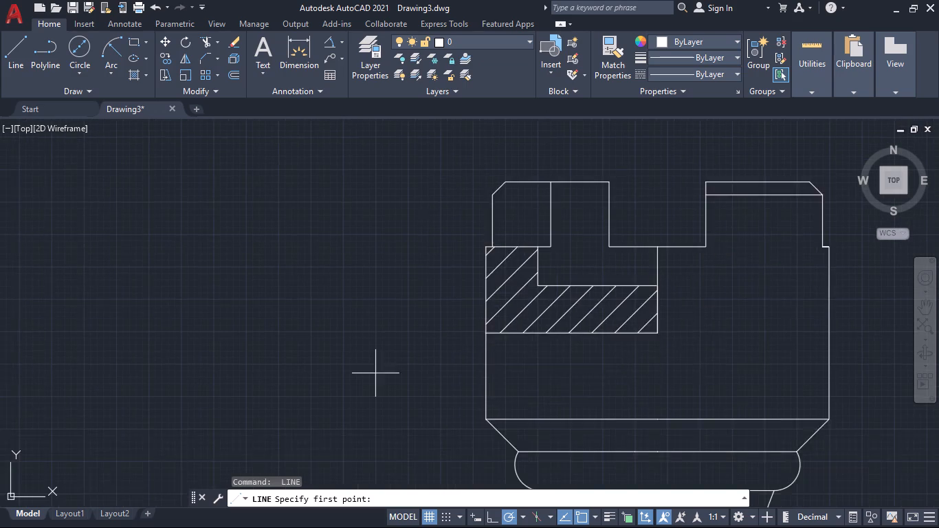
{"action": "scroll", "coordinate": [313, 394], "scroll_direction": "down", "scroll_amount": 4}
{"action": "middle_click_drag", "start_coordinate": [294, 410], "coordinate": [445, 349]}
{"action": "scroll", "coordinate": [239, 376], "scroll_direction": "up", "scroll_amount": 3}
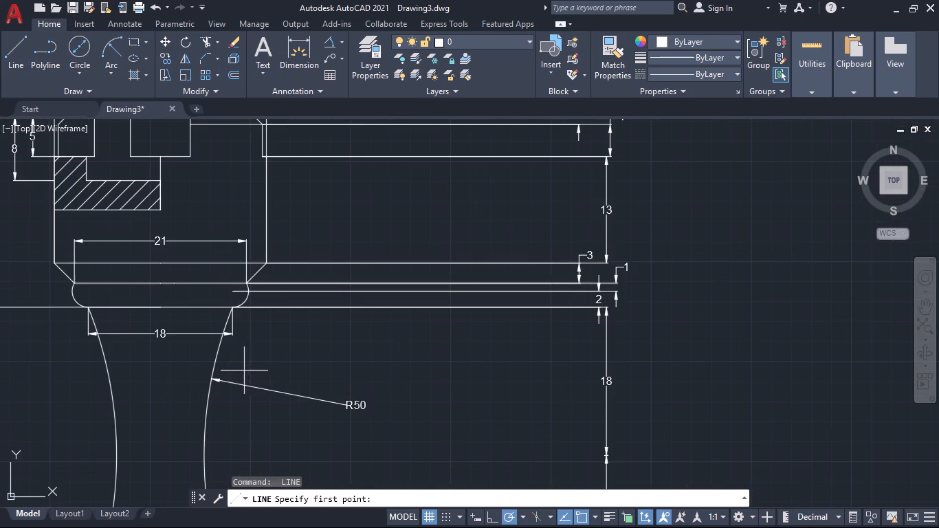
{"action": "middle_click_drag", "start_coordinate": [287, 347], "coordinate": [497, 384]}
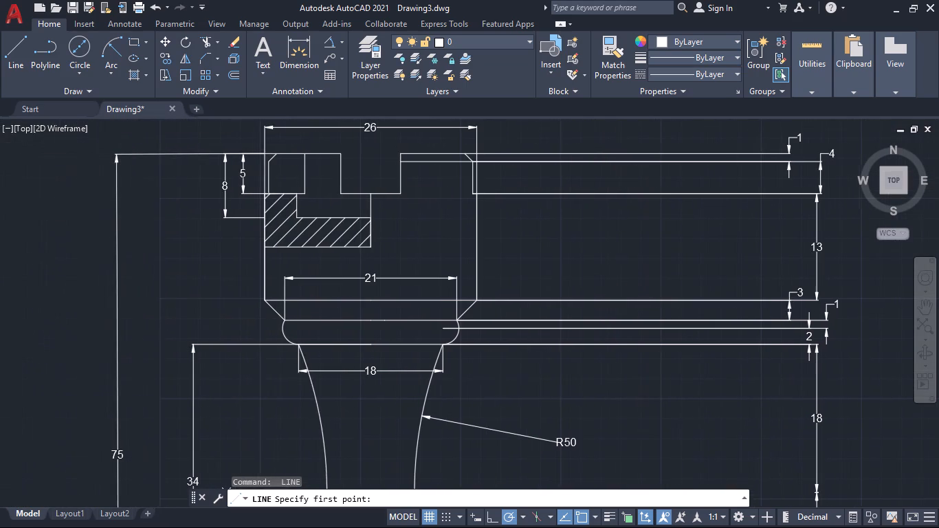
{"action": "left_click", "coordinate": [342, 42]}
{"action": "left_click", "coordinate": [354, 172]}
{"action": "scroll", "coordinate": [272, 326], "scroll_direction": "up", "scroll_amount": 2}
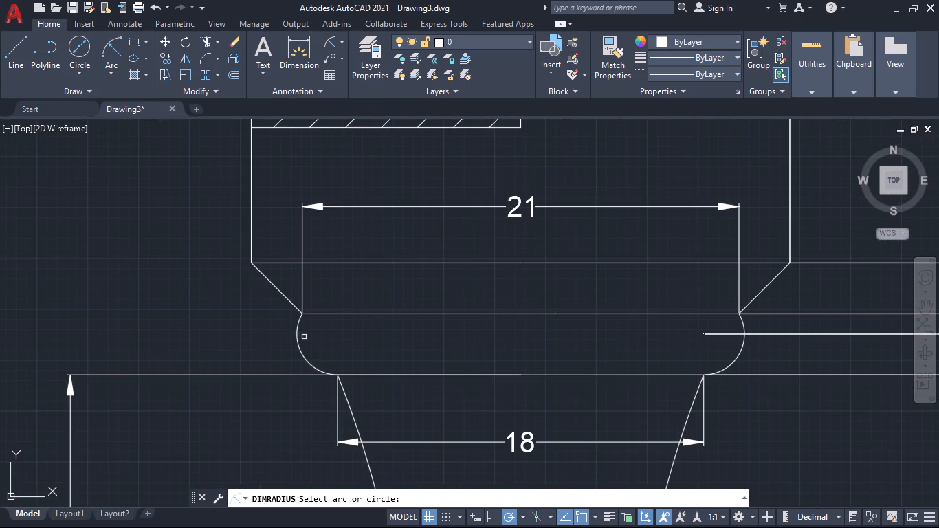
{"action": "left_click", "coordinate": [294, 332]}
{"action": "left_click", "coordinate": [296, 332]}
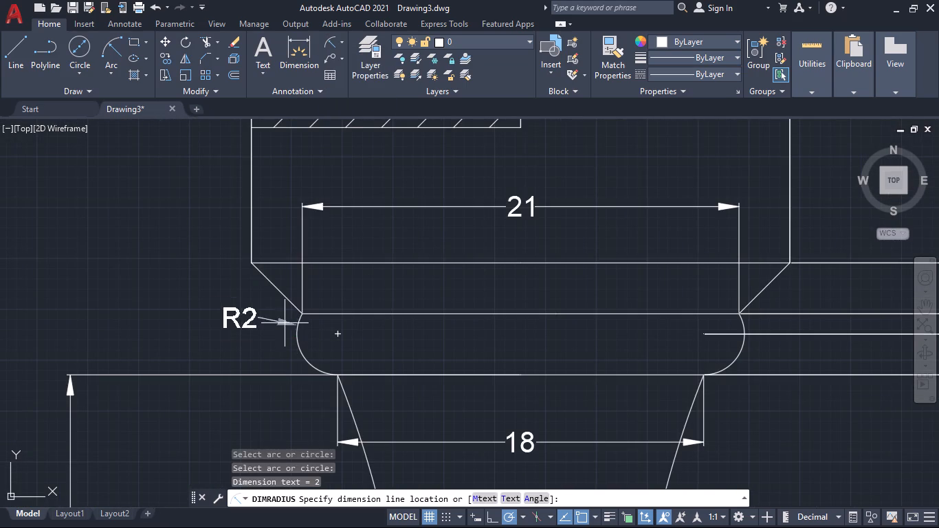
{"action": "left_click", "coordinate": [250, 306]}
Examine the rook copy against the dimensioned original, from the battlements down to the base, for missing geometry.
{"action": "scroll", "coordinate": [249, 333], "scroll_direction": "down", "scroll_amount": 1}
{"action": "middle_click_drag", "start_coordinate": [252, 335], "coordinate": [264, 356]}
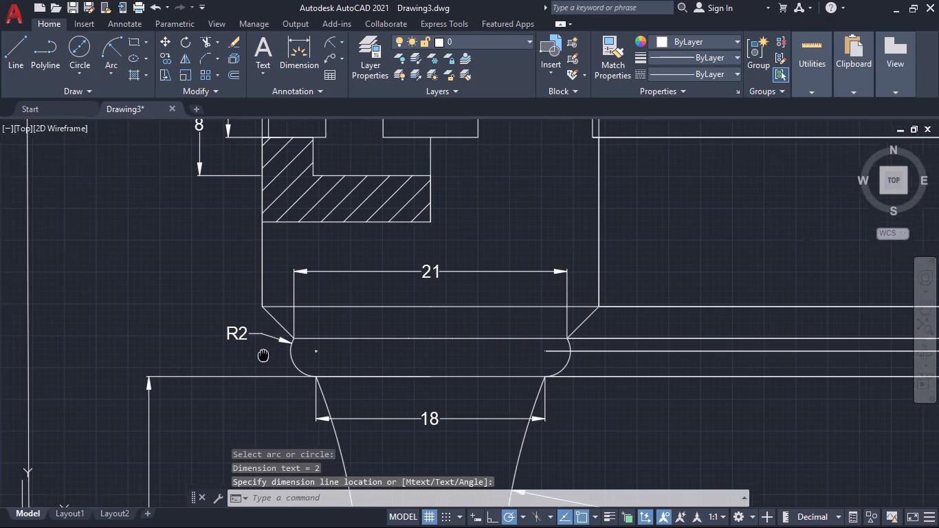
{"action": "middle_click_drag", "start_coordinate": [264, 356], "coordinate": [265, 362]}
{"action": "scroll", "coordinate": [184, 293], "scroll_direction": "down", "scroll_amount": 3}
{"action": "middle_click_drag", "start_coordinate": [521, 366], "coordinate": [489, 388]}
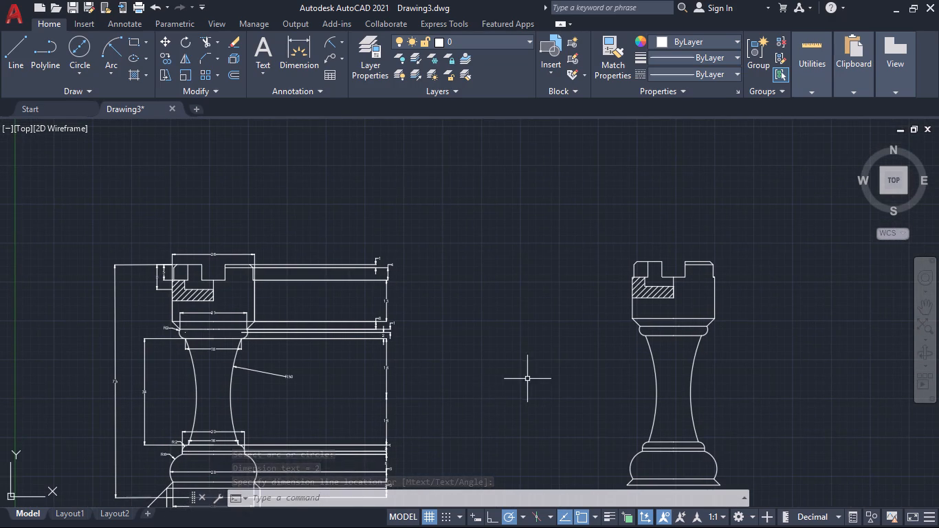
{"action": "middle_click_drag", "start_coordinate": [530, 377], "coordinate": [364, 392]}
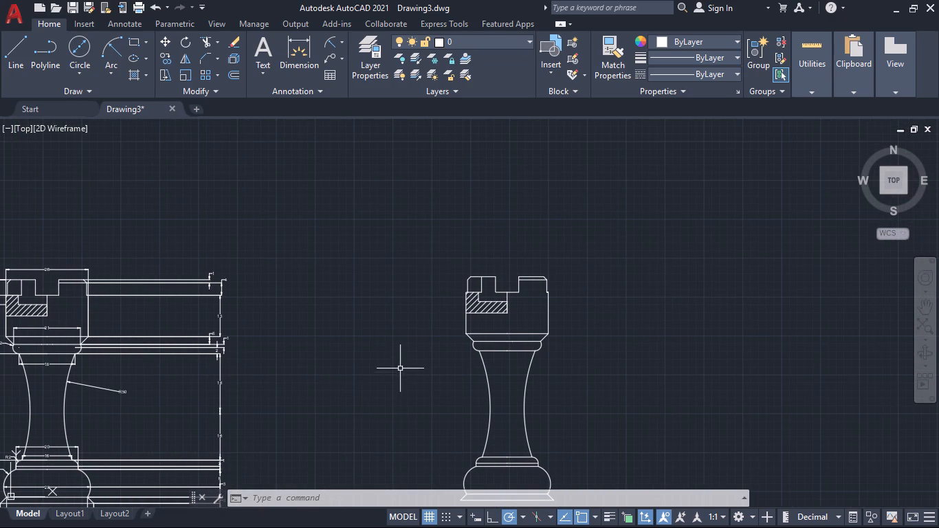
{"action": "middle_click_drag", "start_coordinate": [384, 379], "coordinate": [296, 368]}
{"action": "scroll", "coordinate": [446, 303], "scroll_direction": "up", "scroll_amount": 2}
{"action": "middle_click_drag", "start_coordinate": [446, 297], "coordinate": [463, 320]}
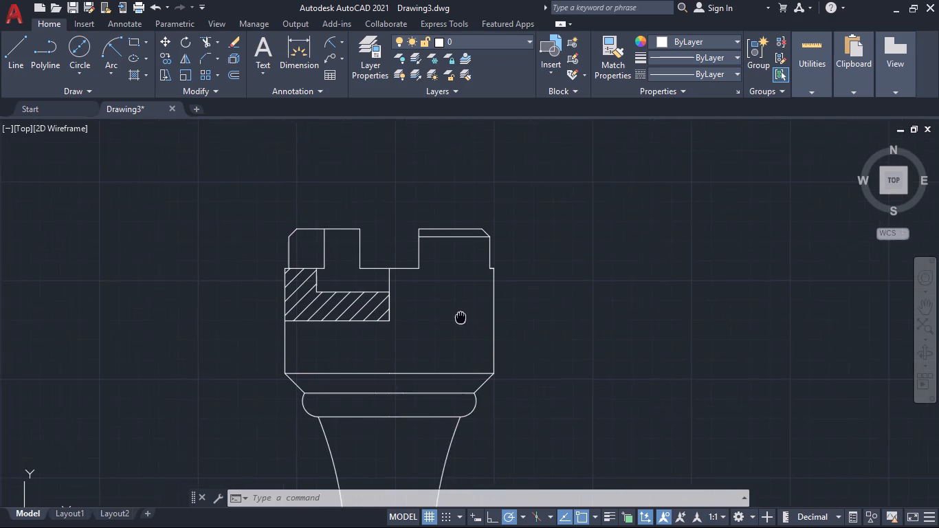
{"action": "middle_click_drag", "start_coordinate": [463, 320], "coordinate": [463, 320]}
{"action": "scroll", "coordinate": [607, 350], "scroll_direction": "down", "scroll_amount": 1}
{"action": "middle_click_drag", "start_coordinate": [600, 390], "coordinate": [544, 261]}
{"action": "scroll", "coordinate": [544, 311], "scroll_direction": "down", "scroll_amount": 1}
{"action": "middle_click_drag", "start_coordinate": [548, 355], "coordinate": [488, 317]}
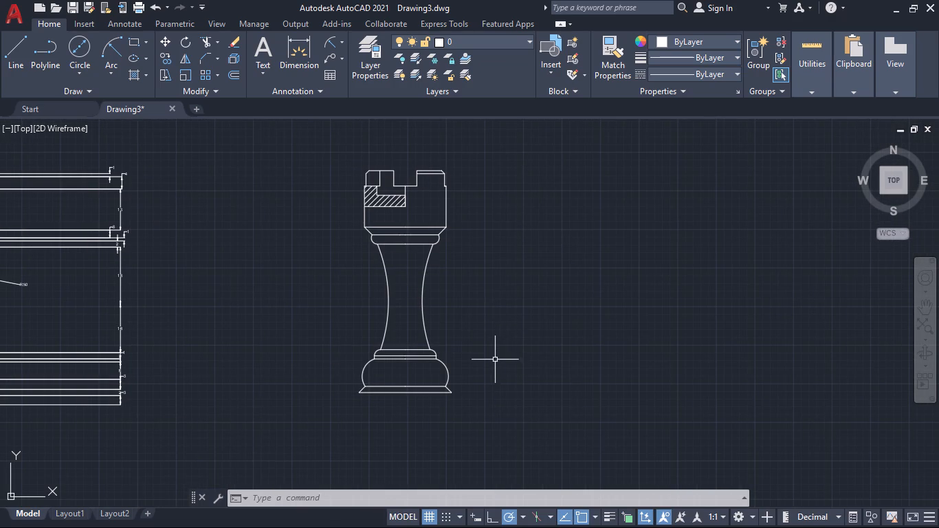
{"action": "middle_click_drag", "start_coordinate": [491, 365], "coordinate": [542, 289]}
{"action": "middle_click_drag", "start_coordinate": [379, 349], "coordinate": [515, 355]}
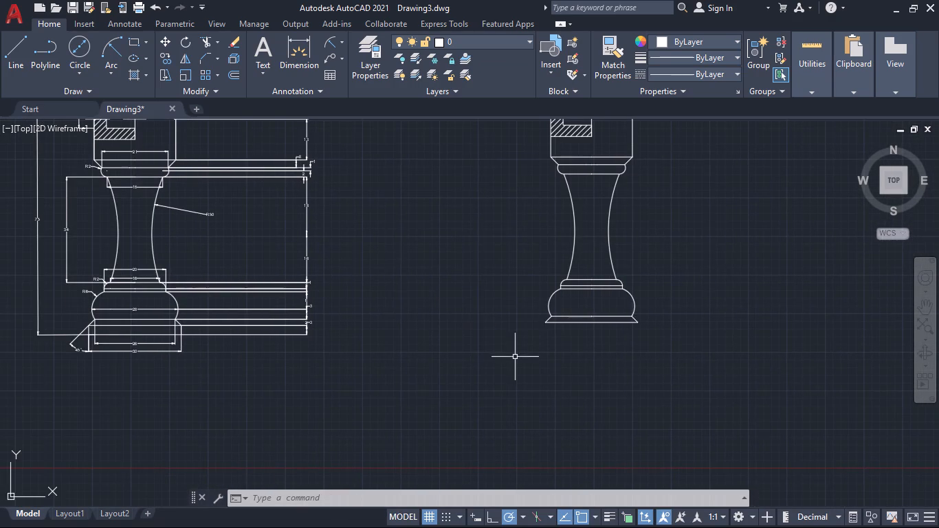
{"action": "middle_click_drag", "start_coordinate": [515, 357], "coordinate": [425, 357]}
{"action": "middle_click_drag", "start_coordinate": [302, 334], "coordinate": [553, 319]}
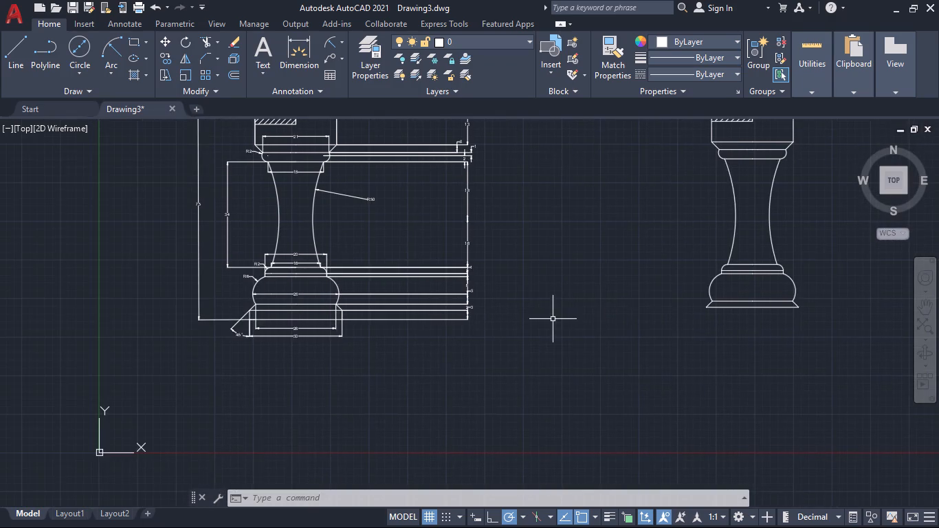
{"action": "middle_click_drag", "start_coordinate": [571, 319], "coordinate": [322, 311]}
Draw the base plinth under the rook copy with lines 3 mm down, 30 mm across and back up to the base corner.
{"action": "left_click", "coordinate": [24, 41]}
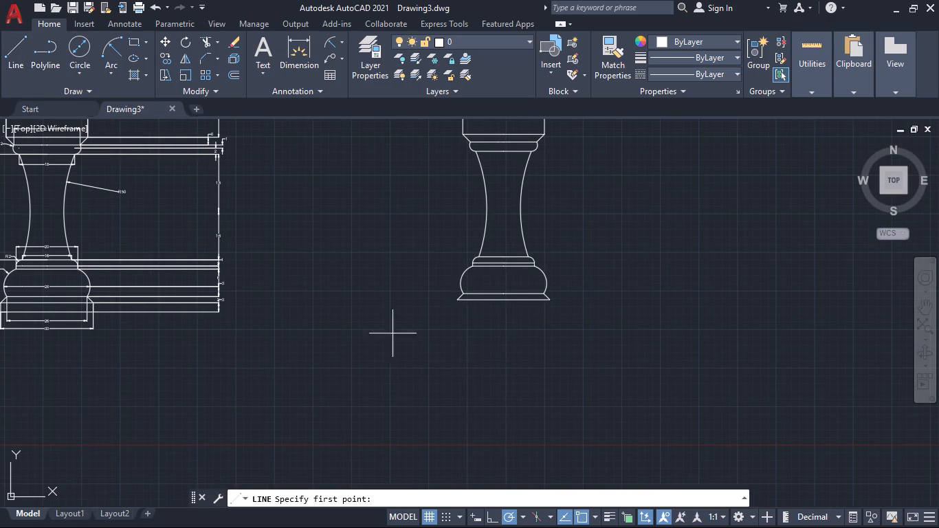
{"action": "scroll", "coordinate": [460, 333], "scroll_direction": "up", "scroll_amount": 3}
{"action": "left_click", "coordinate": [439, 232]}
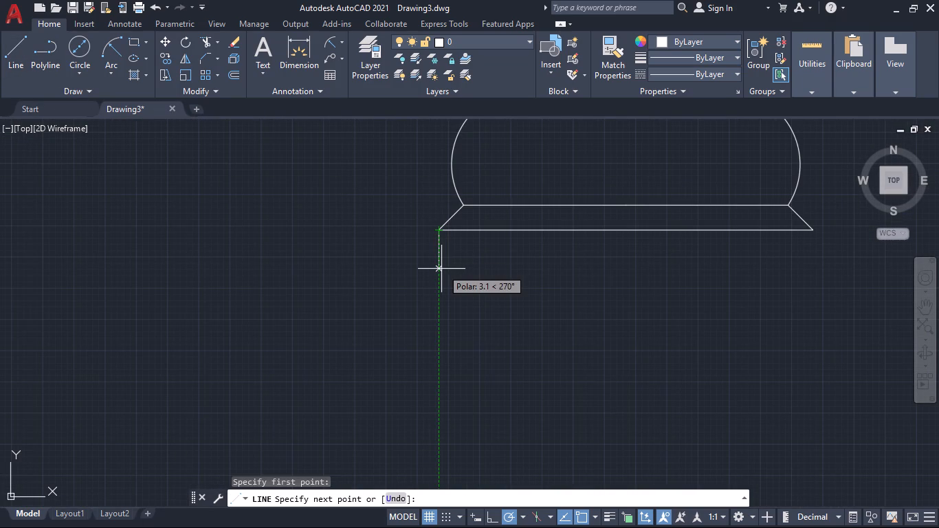
{"action": "key", "text": "3"}
{"action": "key", "text": "Return"}
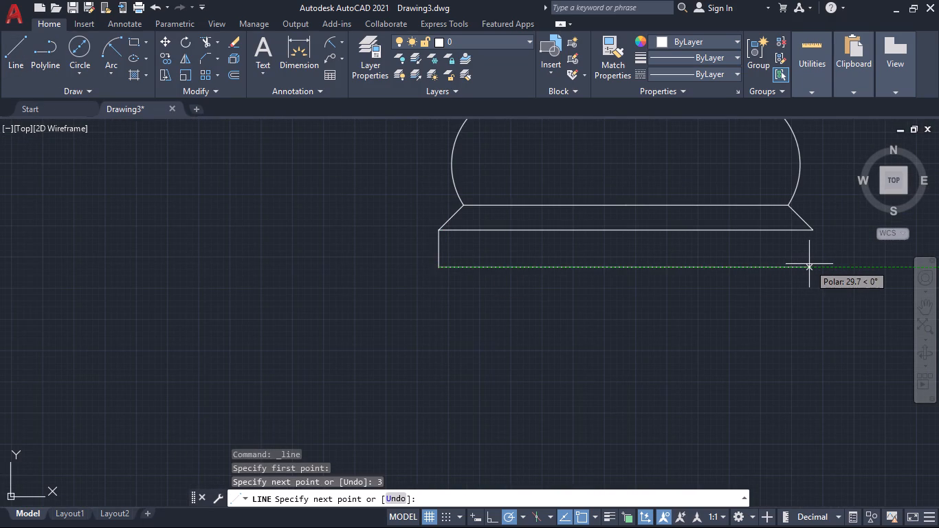
{"action": "type", "text": "30"}
{"action": "key", "text": "Return"}
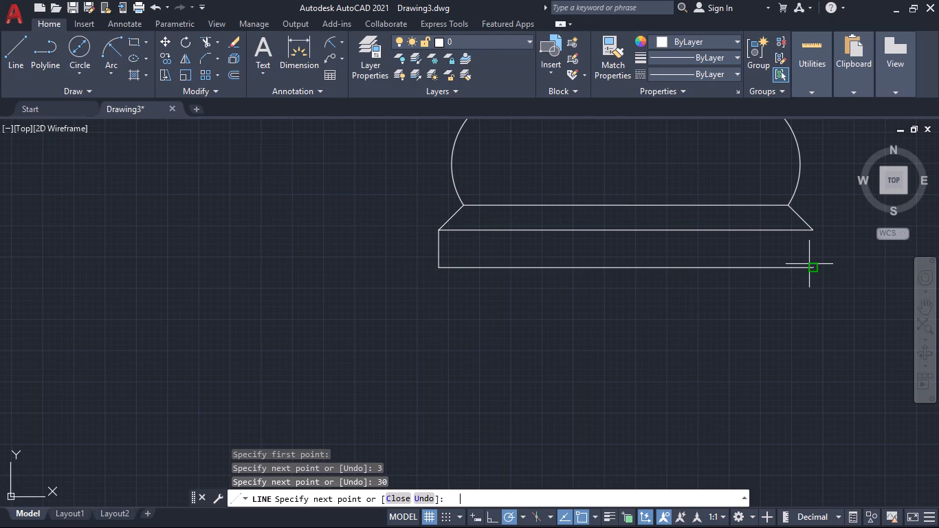
{"action": "left_click", "coordinate": [811, 231]}
{"action": "key", "text": "space"}
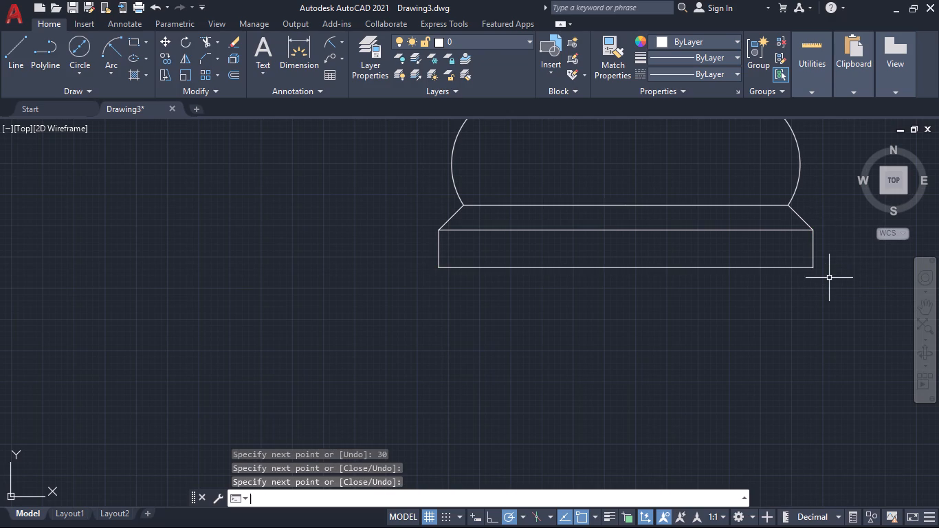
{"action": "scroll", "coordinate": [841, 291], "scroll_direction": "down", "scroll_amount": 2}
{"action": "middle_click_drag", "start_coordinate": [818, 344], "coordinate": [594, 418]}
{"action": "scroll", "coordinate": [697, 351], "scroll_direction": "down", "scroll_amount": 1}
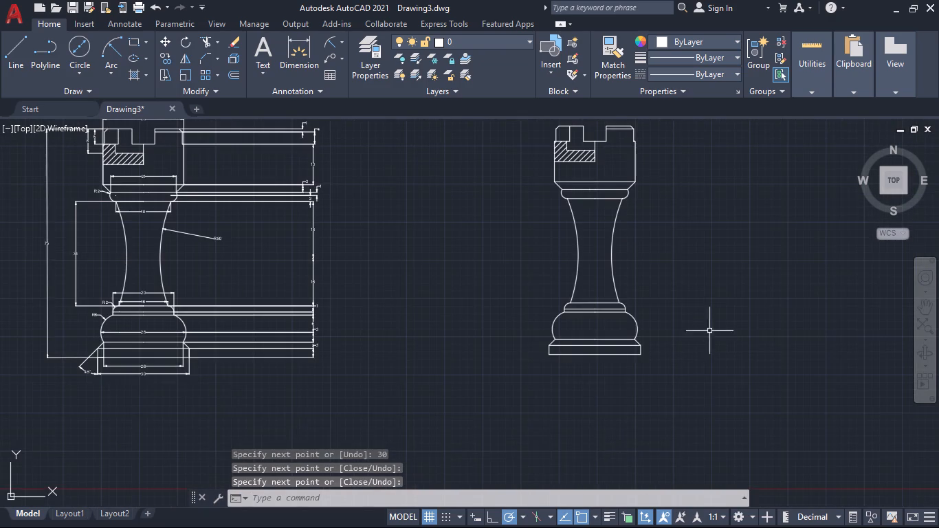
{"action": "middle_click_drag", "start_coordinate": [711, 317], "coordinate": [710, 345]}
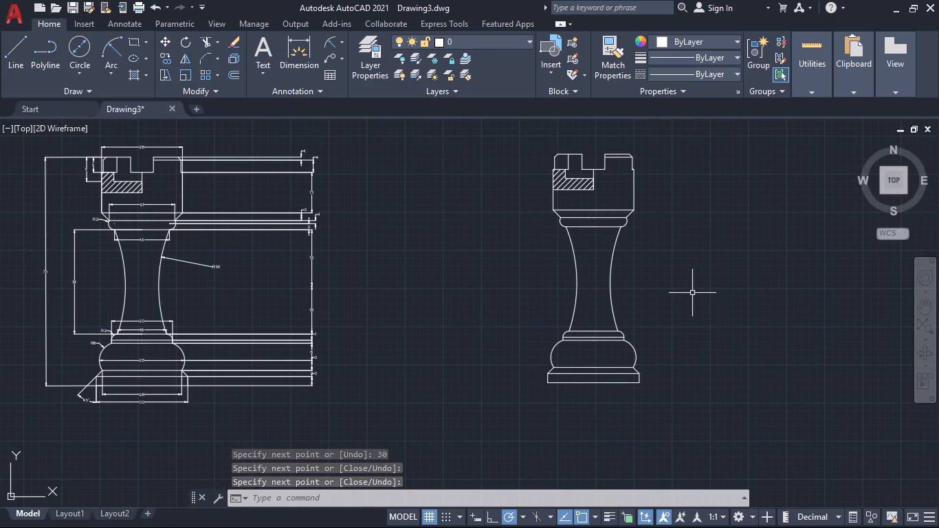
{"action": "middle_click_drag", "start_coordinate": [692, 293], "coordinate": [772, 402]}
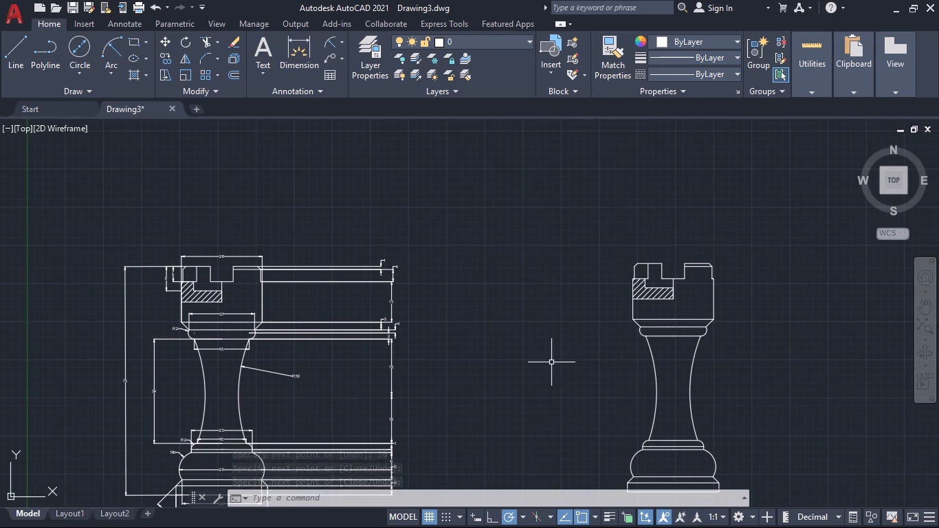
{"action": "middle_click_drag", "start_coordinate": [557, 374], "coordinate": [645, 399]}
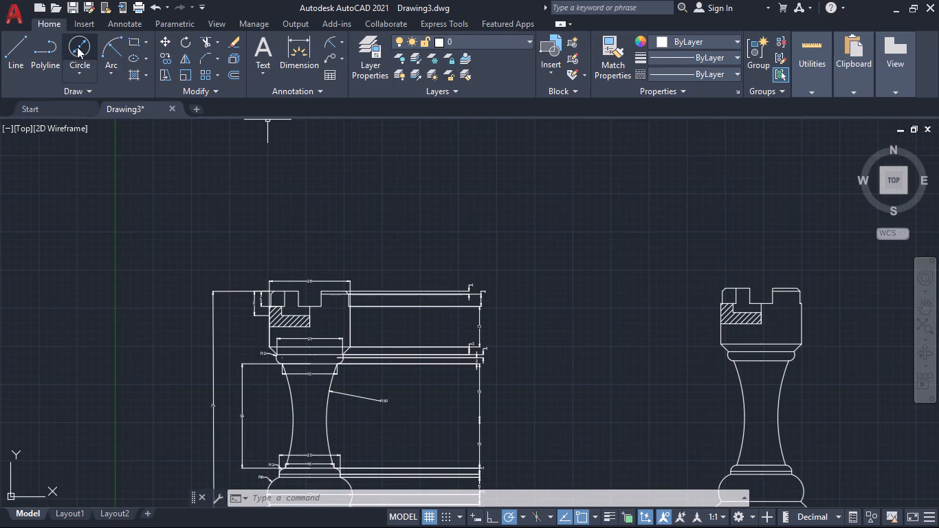
Draw a circle of 30 mm diameter in the empty area above the dimensioned rook.
{"action": "left_click", "coordinate": [77, 47]}
{"action": "scroll", "coordinate": [277, 259], "scroll_direction": "down", "scroll_amount": 2}
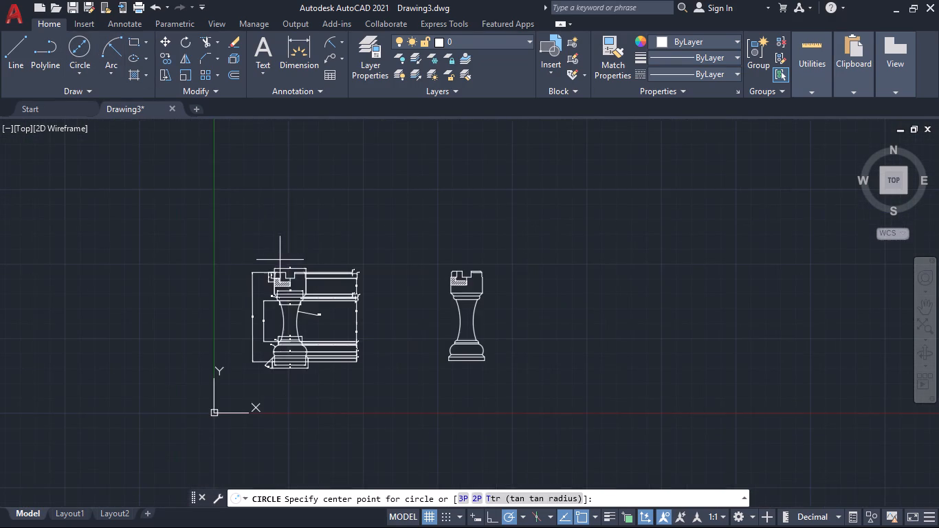
{"action": "middle_click_drag", "start_coordinate": [291, 210], "coordinate": [327, 259]}
{"action": "left_click", "coordinate": [324, 256]}
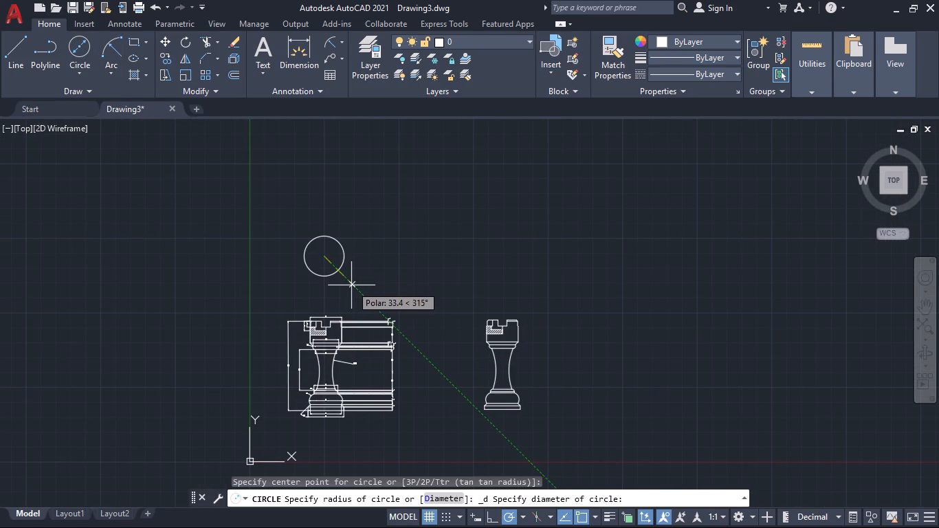
{"action": "type", "text": "30"}
{"action": "key", "text": "Return"}
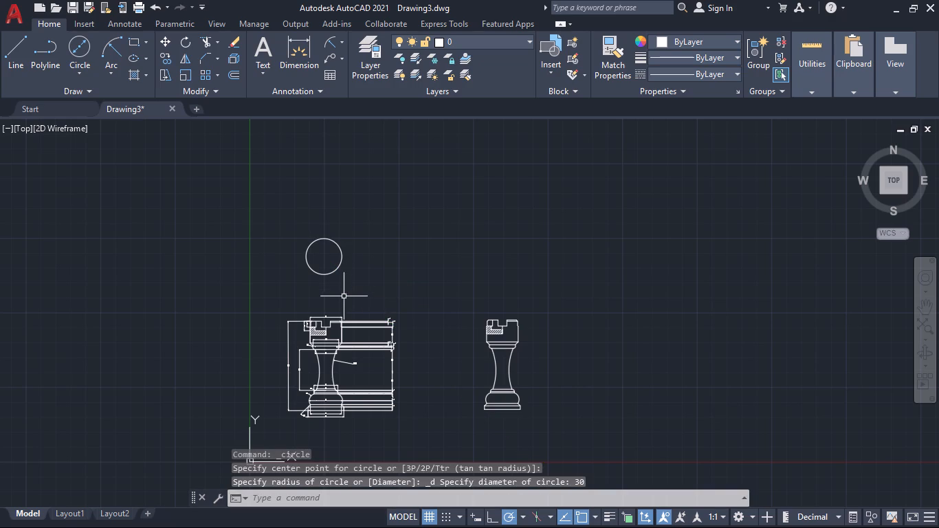
Draw a concentric circle of 17 mm diameter inside the 30 mm circle.
{"action": "scroll", "coordinate": [343, 297], "scroll_direction": "up", "scroll_amount": 1}
{"action": "middle_click_drag", "start_coordinate": [343, 297], "coordinate": [353, 308]}
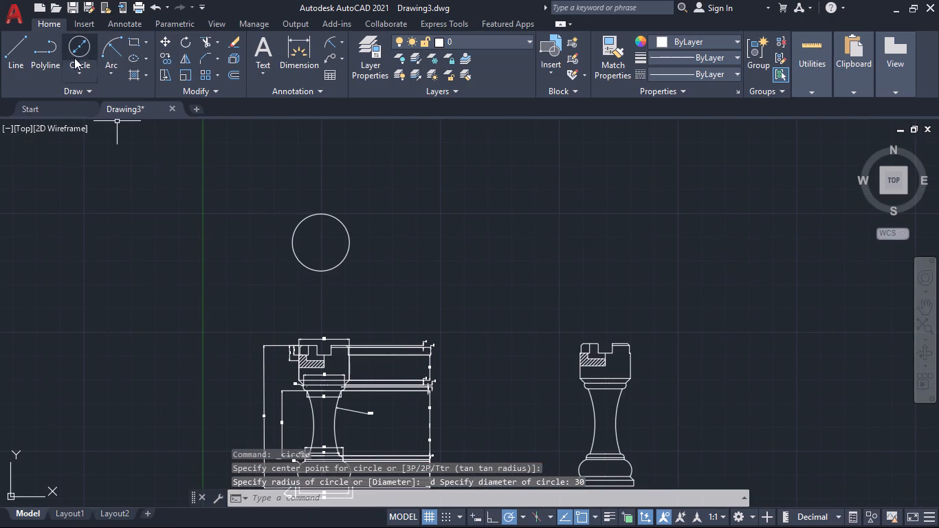
{"action": "left_click", "coordinate": [74, 51]}
{"action": "scroll", "coordinate": [366, 249], "scroll_direction": "up", "scroll_amount": 2}
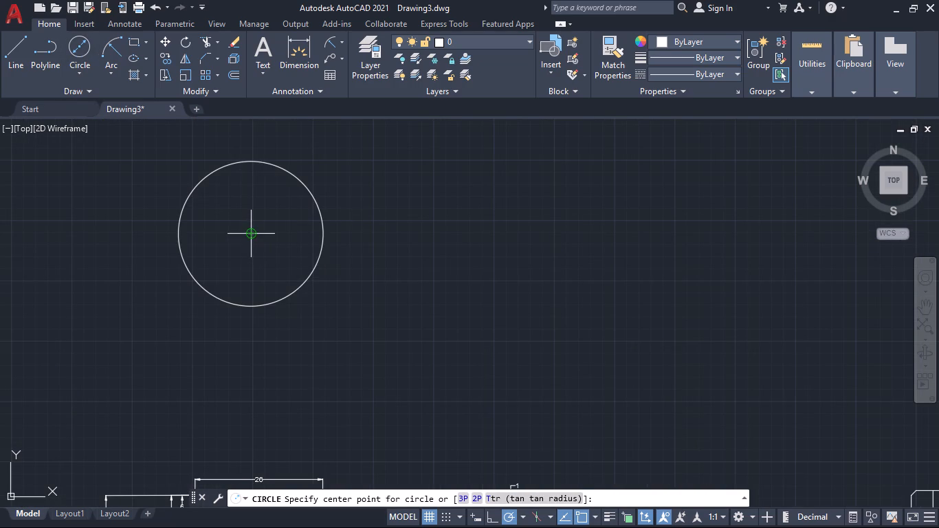
{"action": "left_click", "coordinate": [250, 234]}
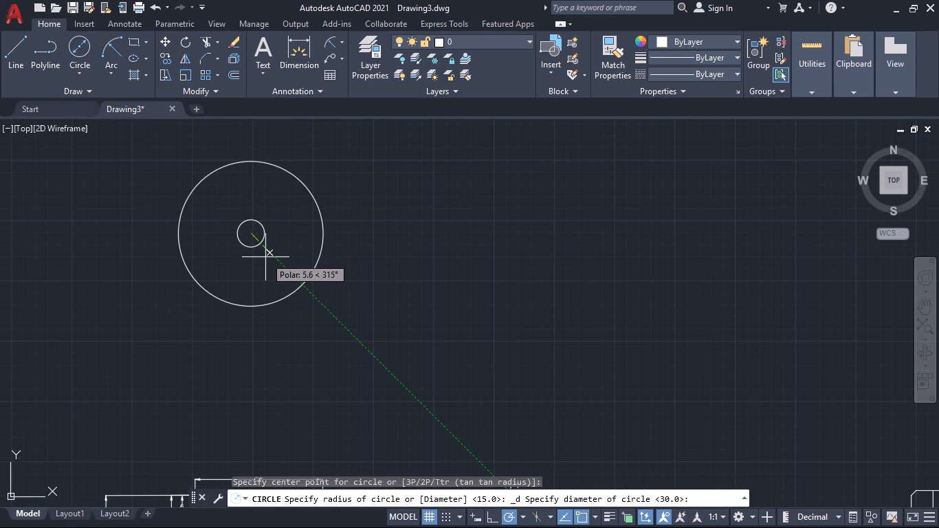
{"action": "type", "text": "17"}
{"action": "key", "text": "Return"}
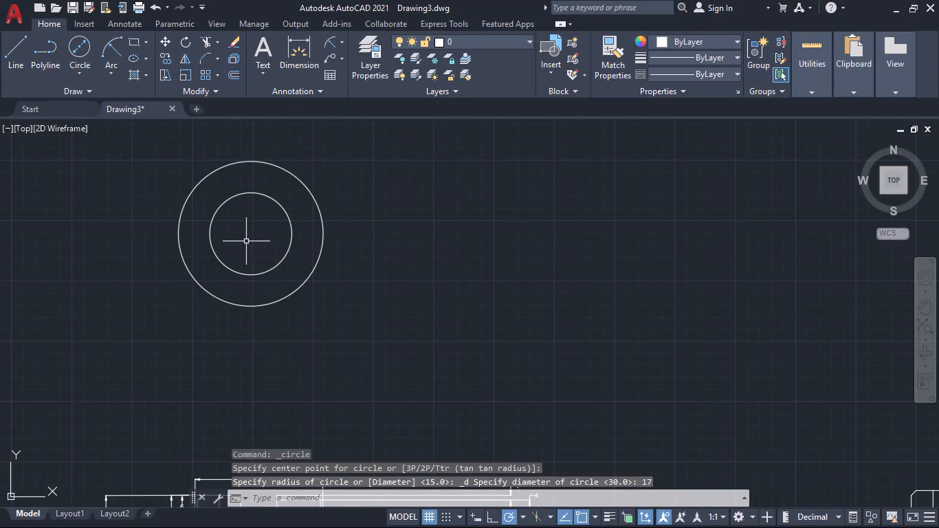
Draw two vertical centre lines from the circles' centre, one about 19 mm up and one down, both extending past the outer circle.
{"action": "left_click", "coordinate": [16, 44]}
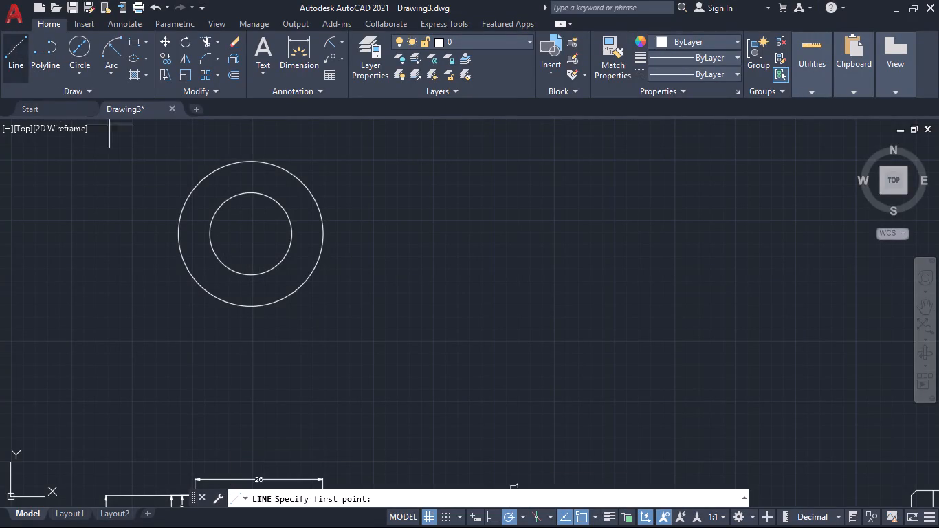
{"action": "left_click", "coordinate": [252, 230]}
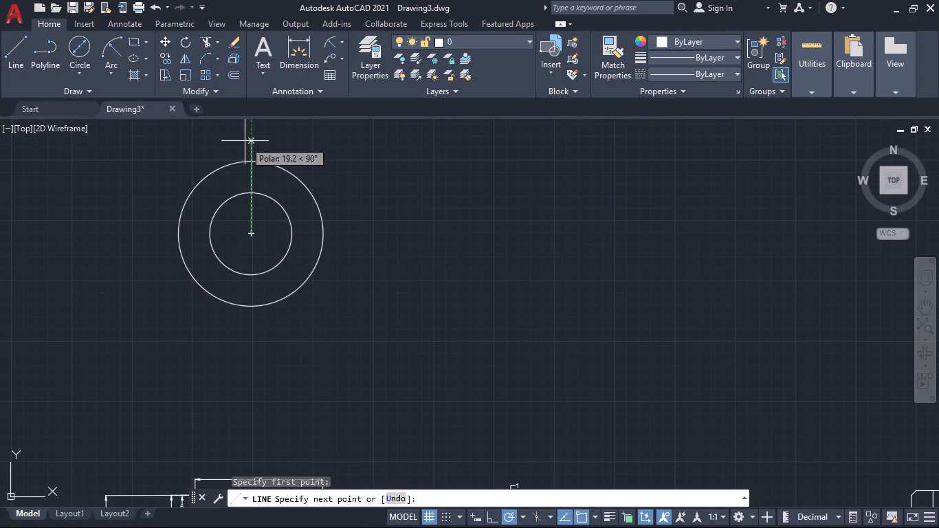
{"action": "left_click", "coordinate": [250, 138]}
{"action": "key", "text": "space"}
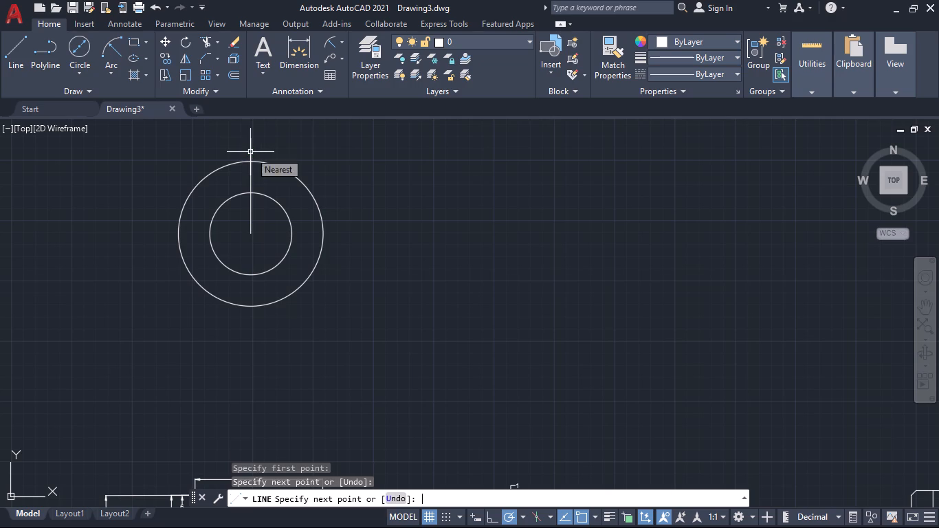
{"action": "key", "text": "space"}
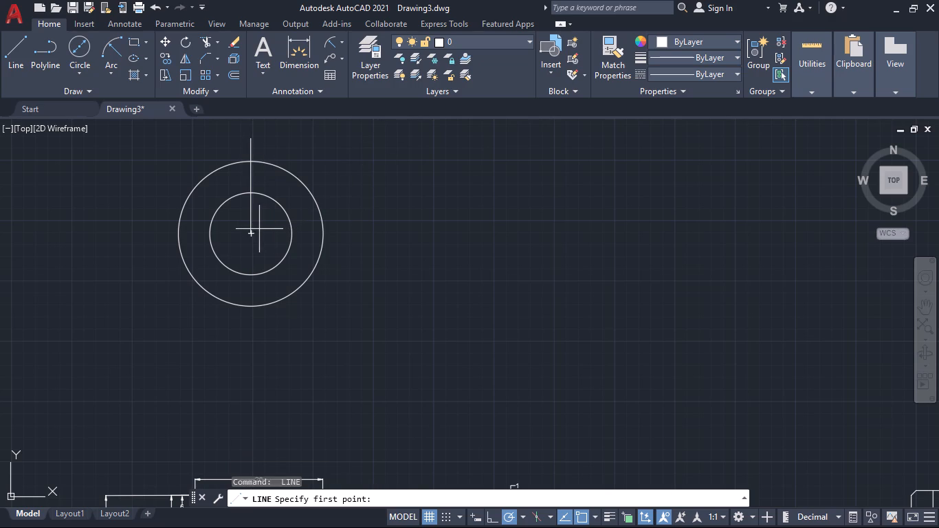
{"action": "left_click", "coordinate": [247, 235]}
{"action": "left_click", "coordinate": [250, 335]}
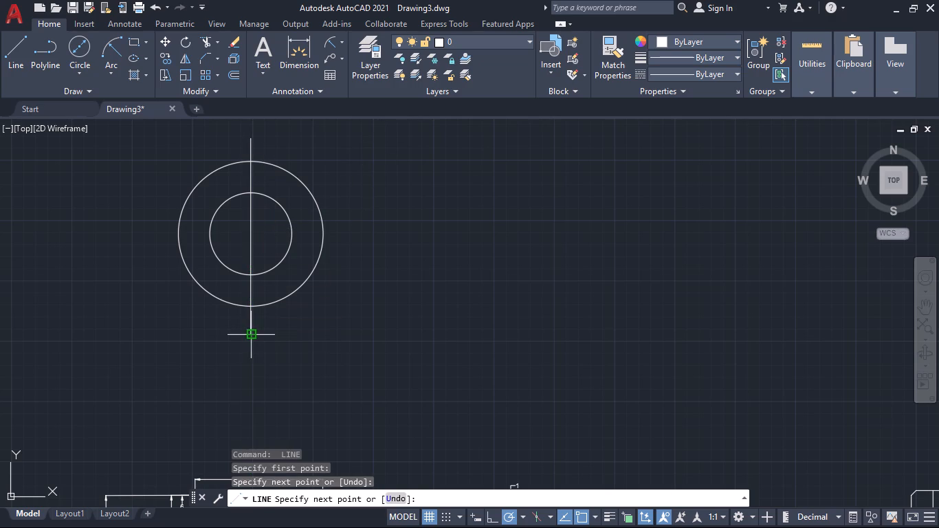
{"action": "key", "text": "space"}
Offset both the upper and lower vertical centre lines 3.5 mm to each side.
{"action": "key", "text": "o"}
{"action": "key", "text": "Return"}
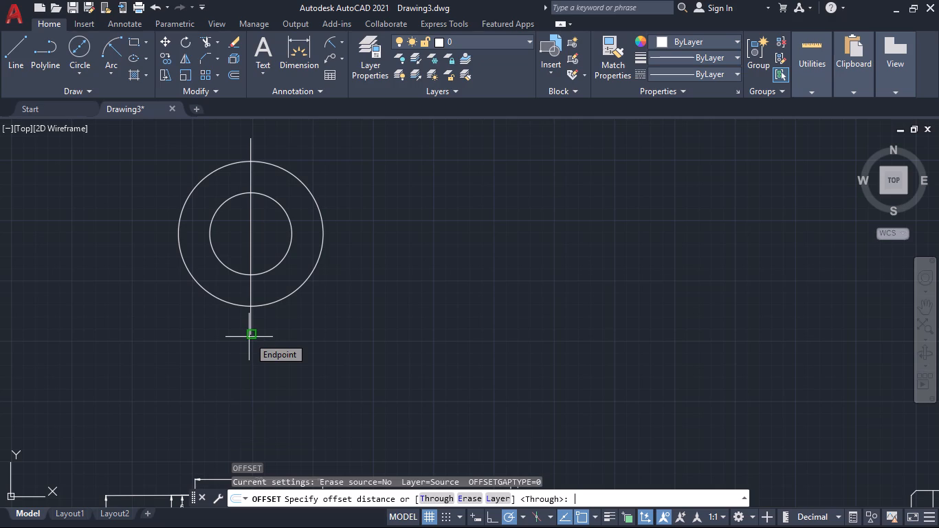
{"action": "type", "text": "3.5"}
{"action": "key", "text": "Return"}
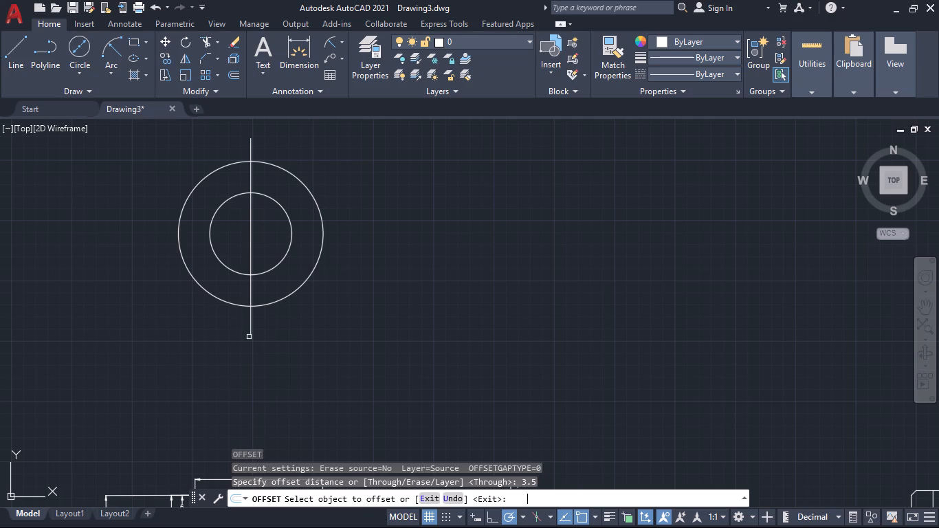
{"action": "left_click", "coordinate": [252, 263]}
{"action": "left_click", "coordinate": [192, 269]}
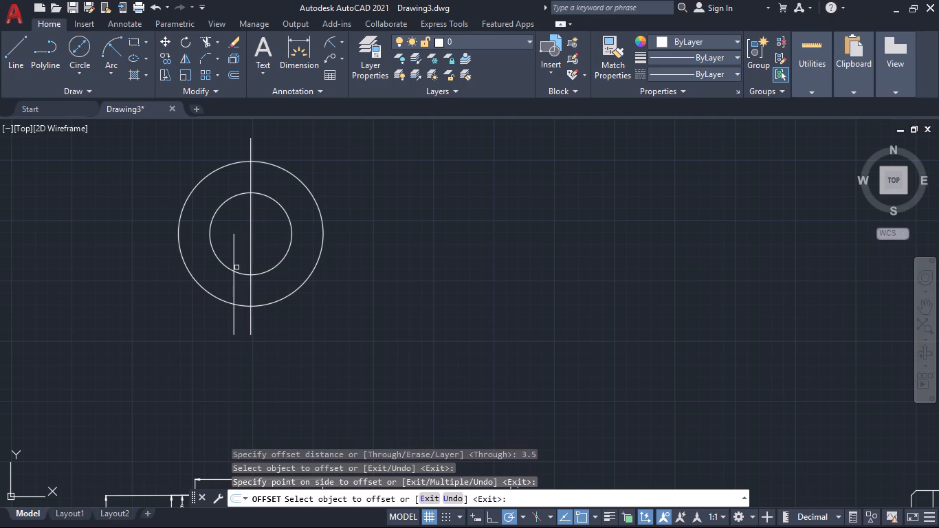
{"action": "left_click", "coordinate": [252, 266]}
{"action": "left_click", "coordinate": [282, 272]}
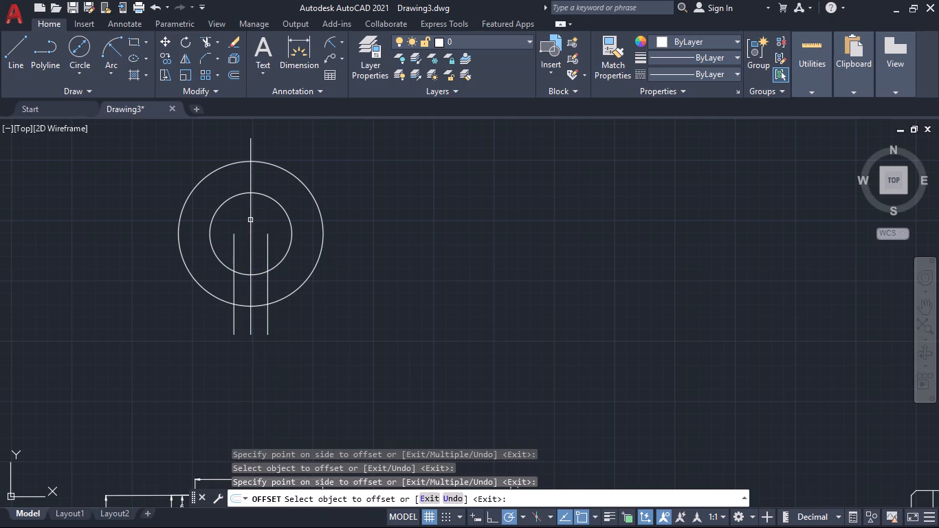
{"action": "left_click", "coordinate": [250, 219]}
{"action": "left_click", "coordinate": [228, 211]}
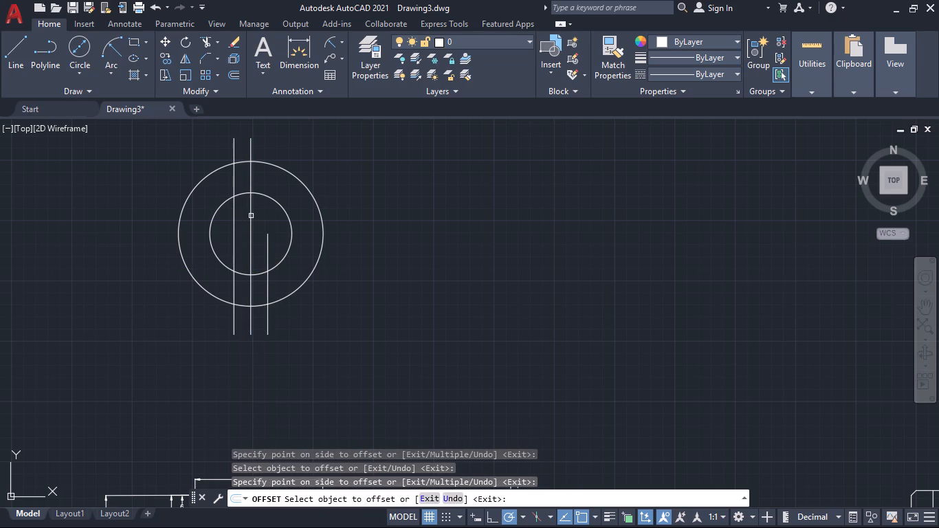
{"action": "left_click", "coordinate": [251, 216]}
{"action": "left_click", "coordinate": [274, 219]}
{"action": "key", "text": "Escape"}
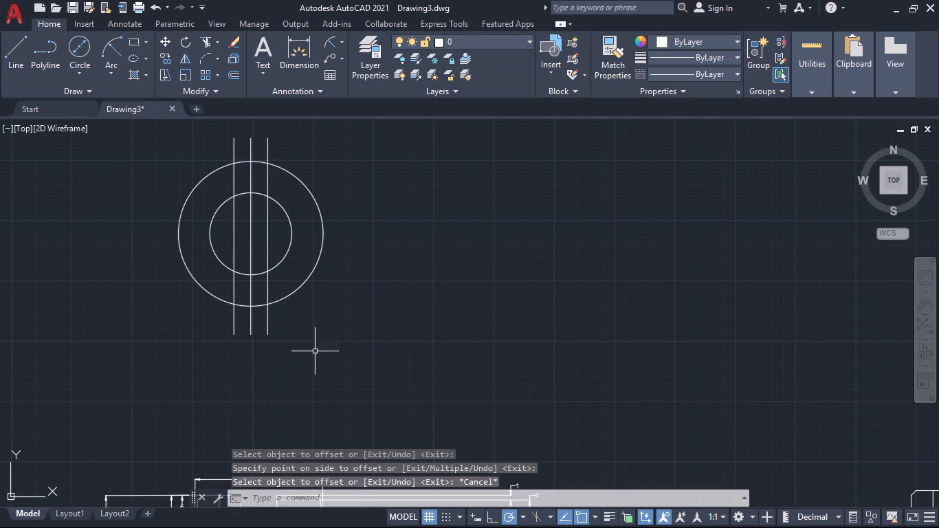
Draw a horizontal centre line through the circles' centre, extending past the outer circle on both sides.
{"action": "left_click", "coordinate": [5, 50]}
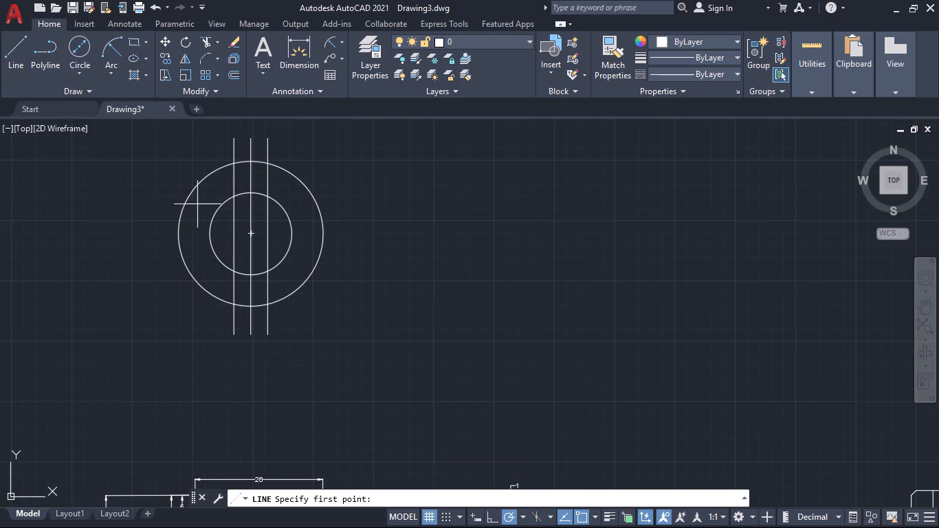
{"action": "left_click", "coordinate": [142, 234]}
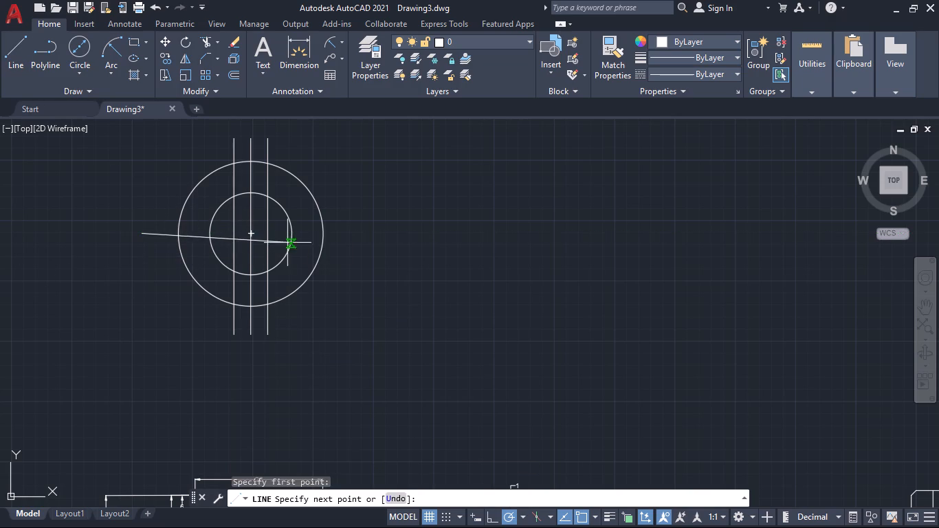
{"action": "left_click", "coordinate": [364, 235]}
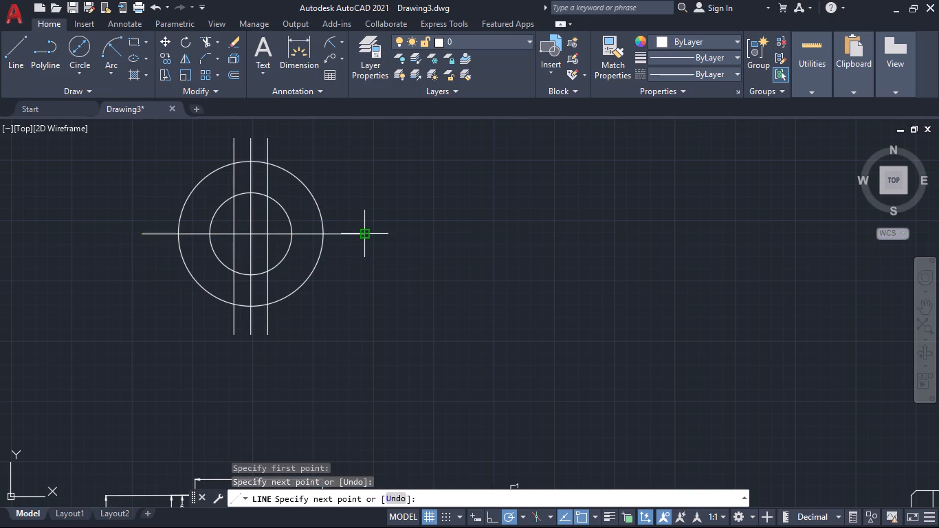
{"action": "key", "text": "space"}
Offset the horizontal centre line 3.5 mm above and below.
{"action": "type", "text": "O"}
{"action": "key", "text": "Return"}
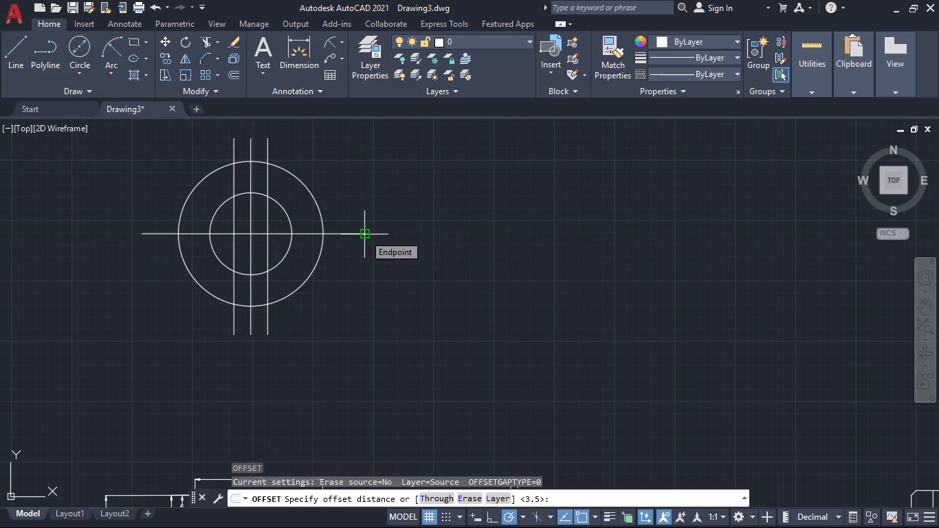
{"action": "key", "text": "Return"}
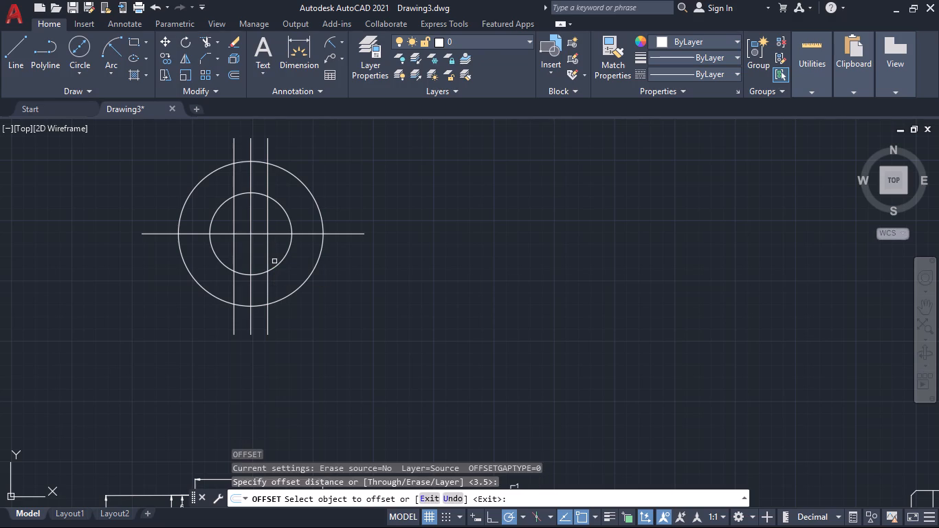
{"action": "scroll", "coordinate": [265, 259], "scroll_direction": "up", "scroll_amount": 1}
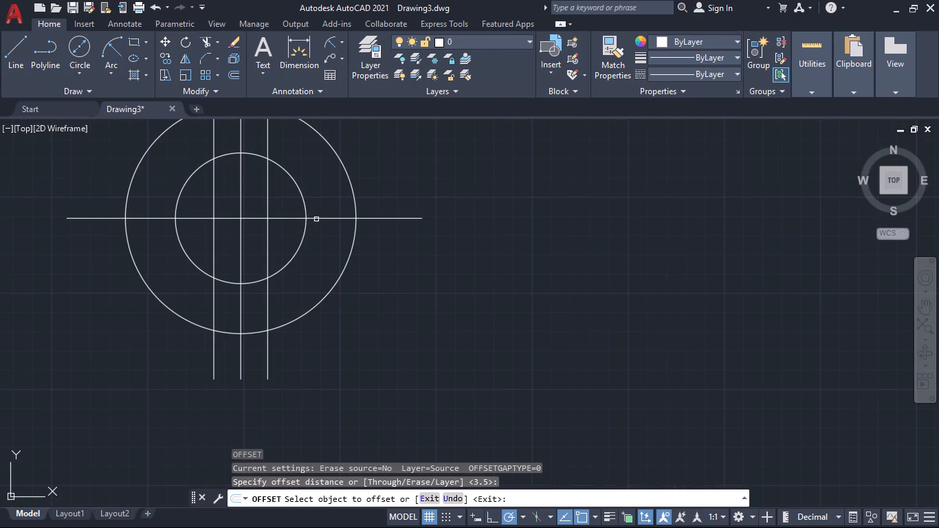
{"action": "left_click", "coordinate": [317, 219]}
{"action": "left_click", "coordinate": [318, 250]}
{"action": "left_click", "coordinate": [321, 218]}
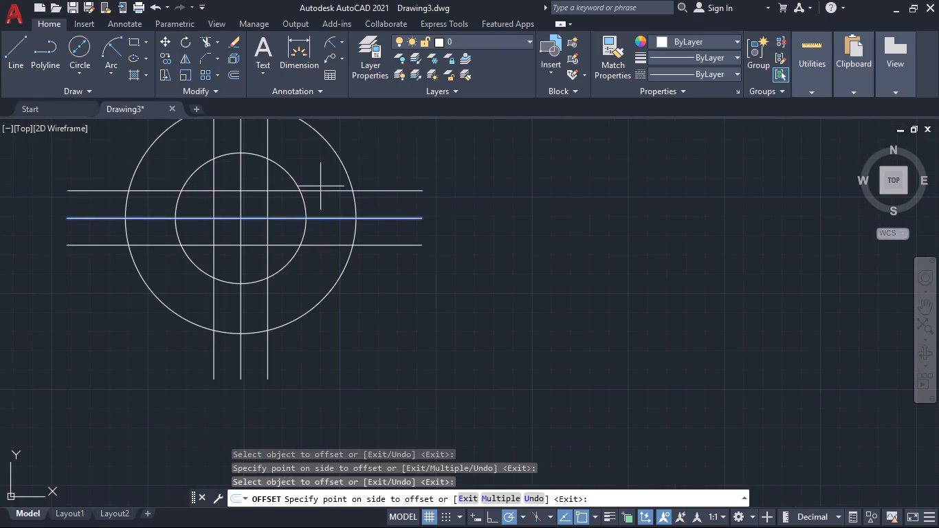
{"action": "left_click", "coordinate": [320, 185]}
{"action": "scroll", "coordinate": [434, 204], "scroll_direction": "down", "scroll_amount": 2}
{"action": "middle_click_drag", "start_coordinate": [458, 217], "coordinate": [464, 283]}
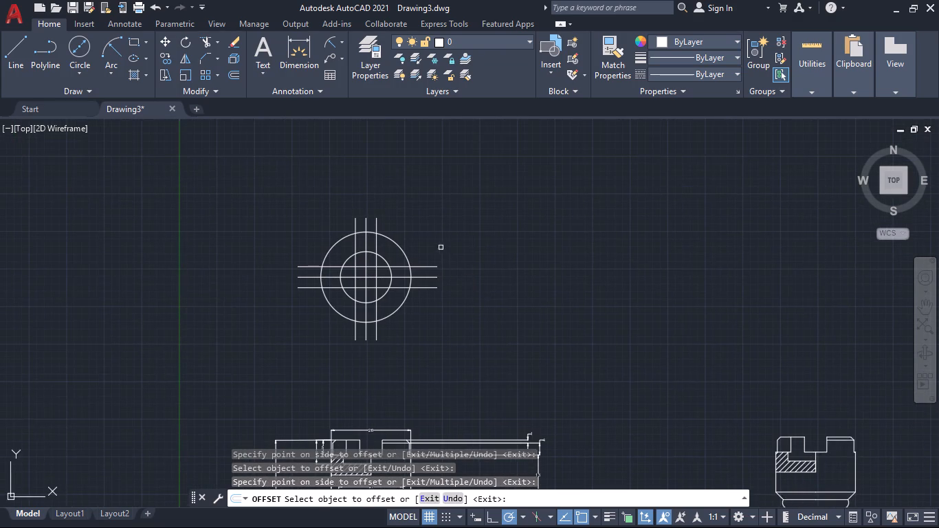
{"action": "scroll", "coordinate": [441, 247], "scroll_direction": "up", "scroll_amount": 1}
{"action": "key", "text": "Escape"}
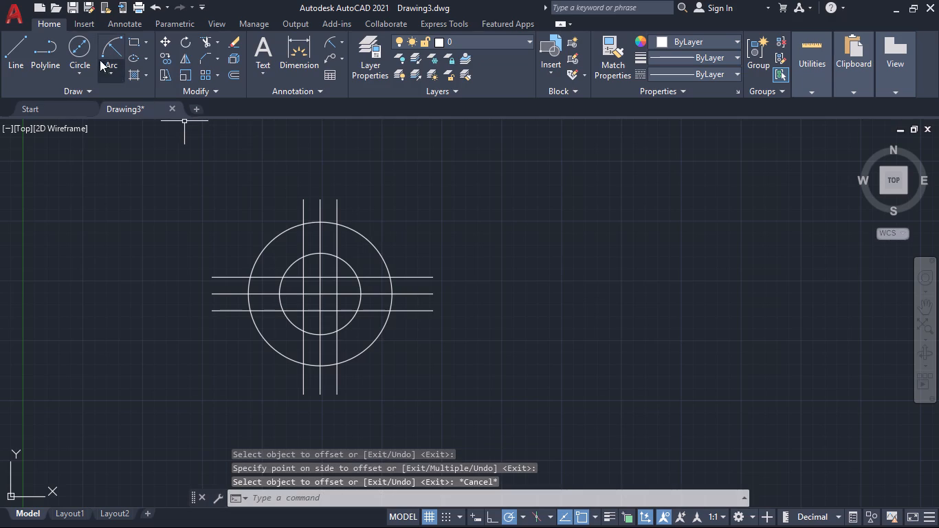
Draw a concentric circle of 28 mm diameter just inside the 30 mm outer circle.
{"action": "left_click", "coordinate": [78, 47]}
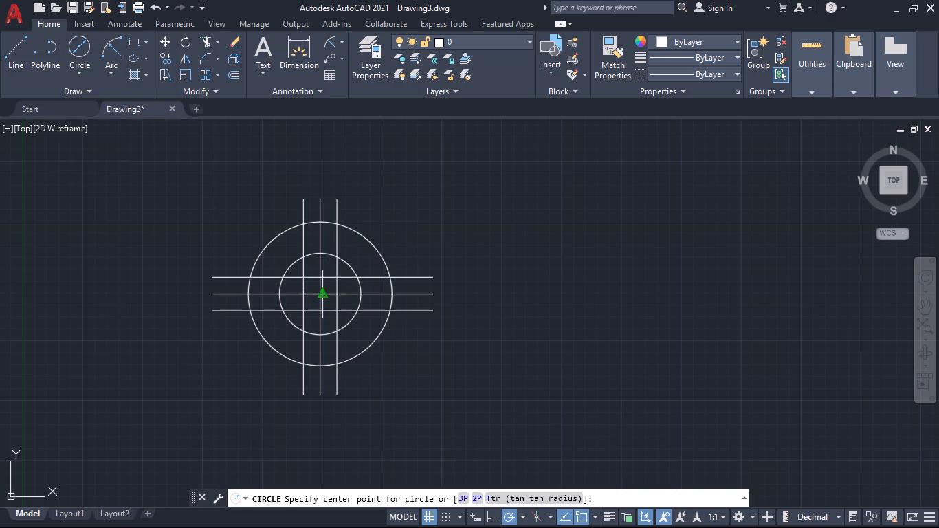
{"action": "scroll", "coordinate": [312, 298], "scroll_direction": "up", "scroll_amount": 3}
{"action": "left_click", "coordinate": [338, 280]}
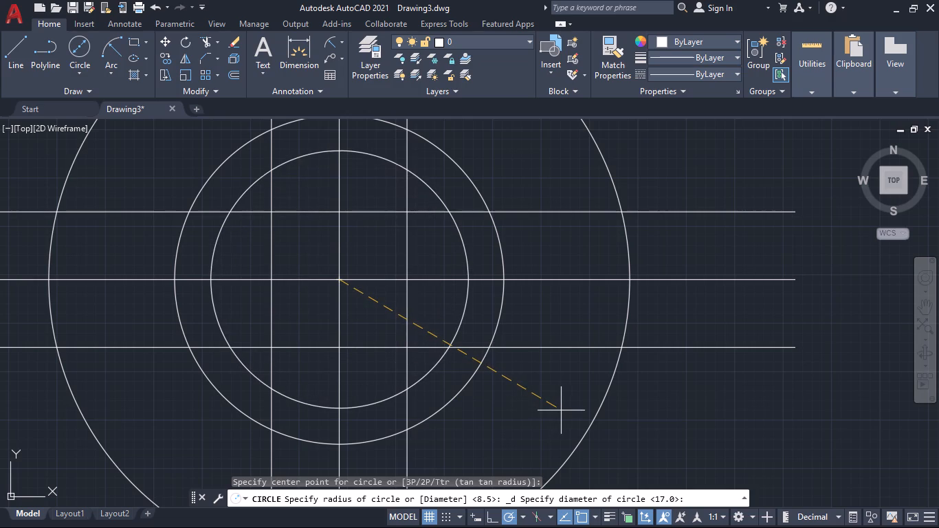
{"action": "type", "text": "28"}
{"action": "key", "text": "Return"}
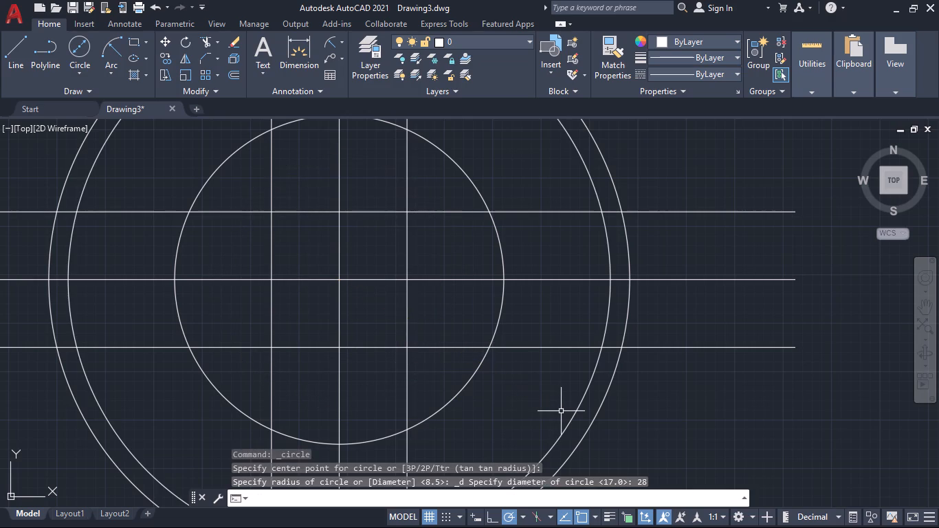
Draw a concentric circle of 15 mm diameter just inside the 17 mm circle.
{"action": "middle_click", "coordinate": [672, 409]}
{"action": "scroll", "coordinate": [672, 409], "scroll_direction": "down", "scroll_amount": 2}
{"action": "middle_click_drag", "start_coordinate": [678, 422], "coordinate": [630, 386]}
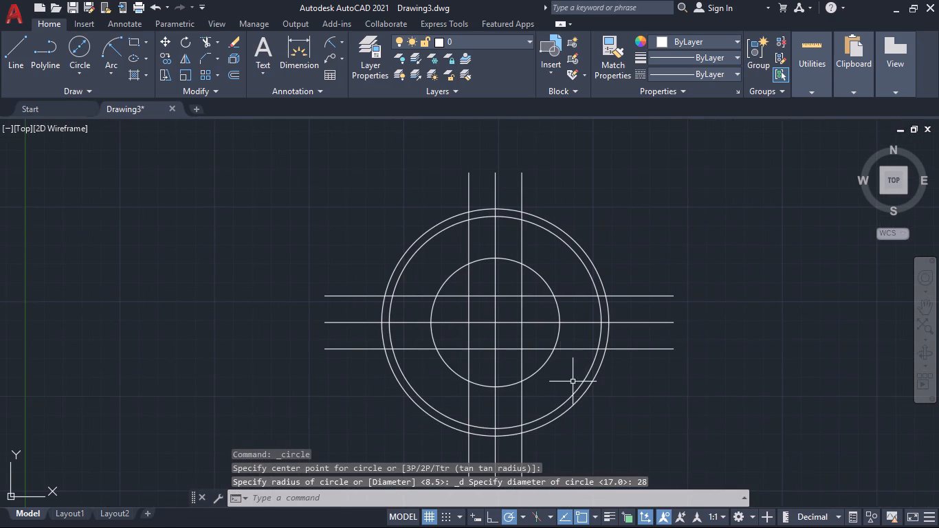
{"action": "left_click", "coordinate": [82, 49]}
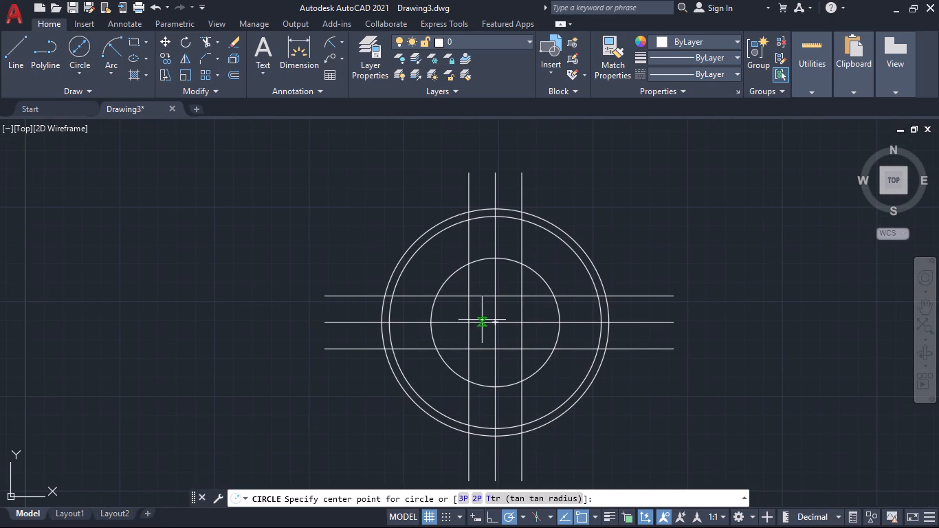
{"action": "left_click", "coordinate": [496, 324]}
{"action": "type", "text": "15"}
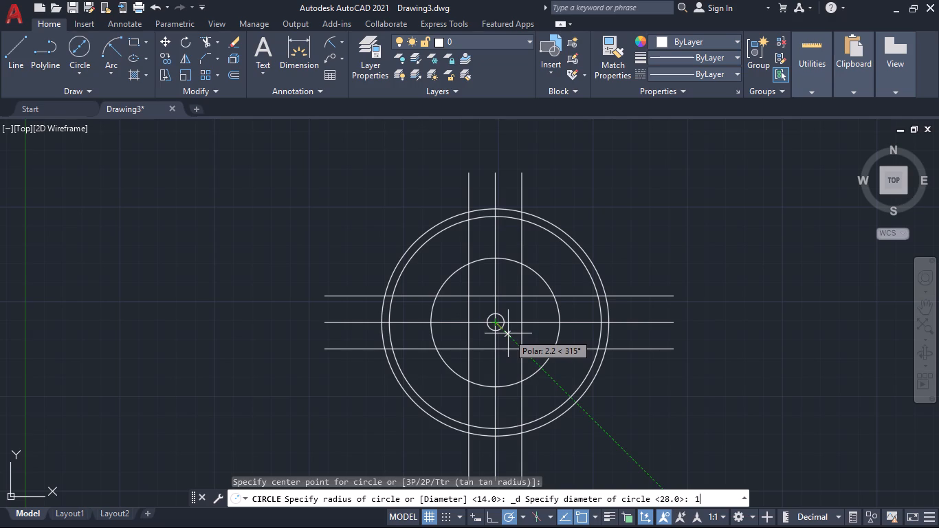
{"action": "key", "text": "Return"}
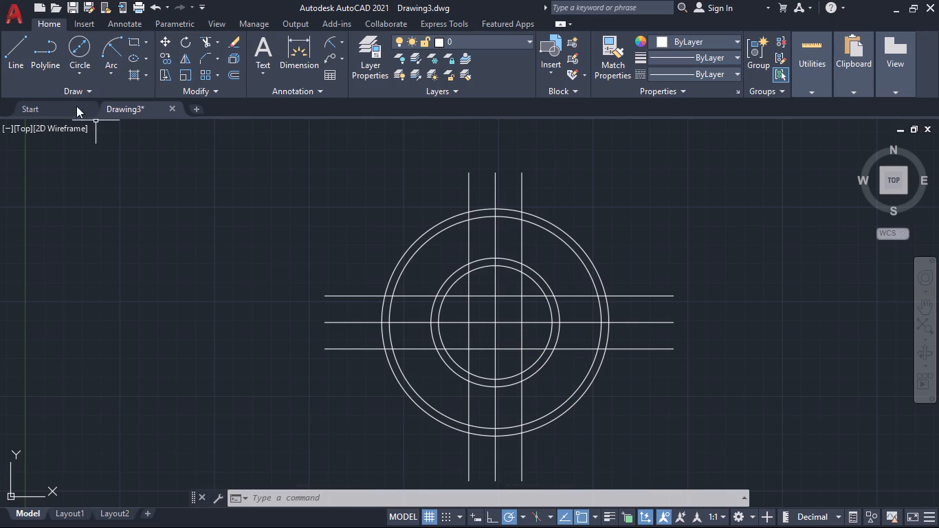
Draw a concentric circle of 26 mm diameter just inside the 28 mm circle.
{"action": "left_click", "coordinate": [72, 45]}
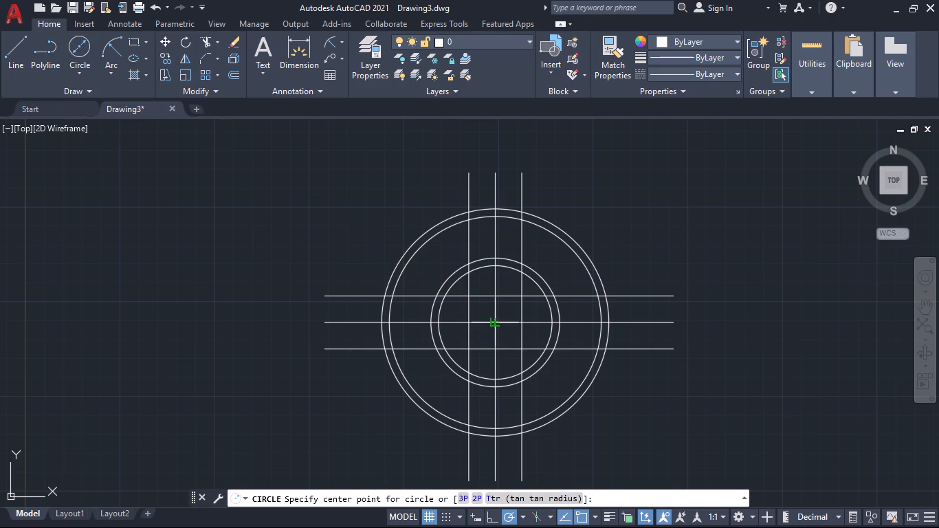
{"action": "left_click", "coordinate": [495, 323]}
{"action": "type", "text": "26"}
{"action": "key", "text": "Return"}
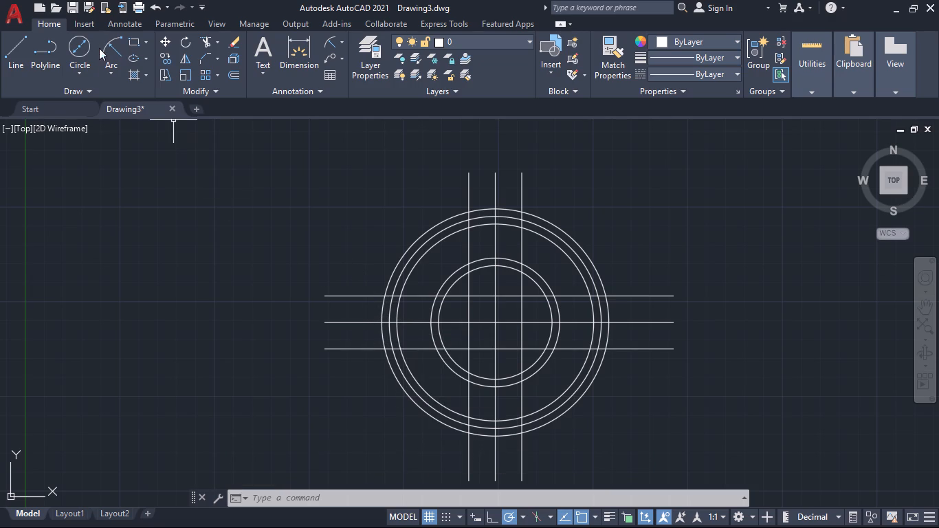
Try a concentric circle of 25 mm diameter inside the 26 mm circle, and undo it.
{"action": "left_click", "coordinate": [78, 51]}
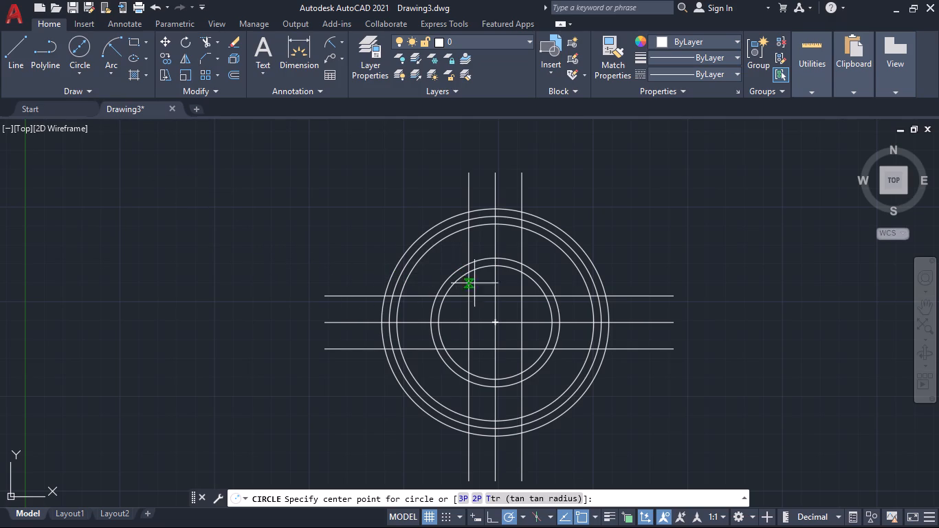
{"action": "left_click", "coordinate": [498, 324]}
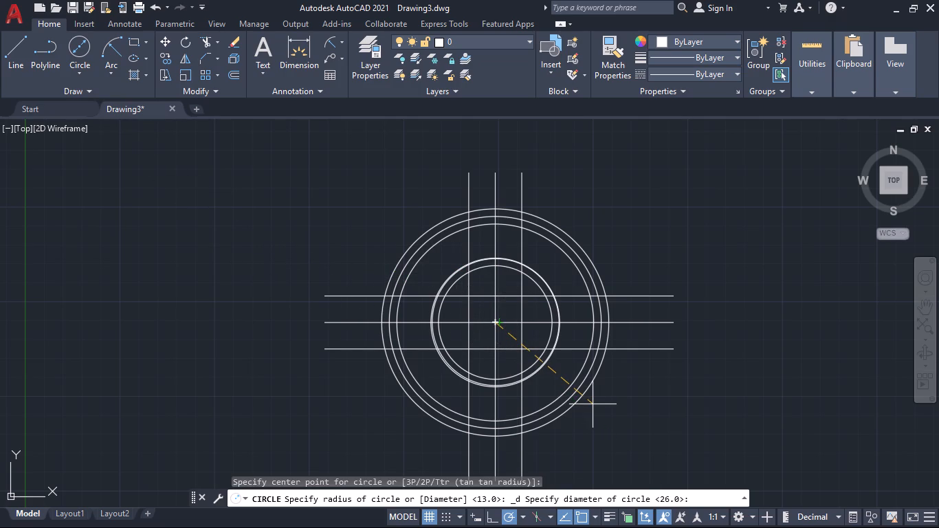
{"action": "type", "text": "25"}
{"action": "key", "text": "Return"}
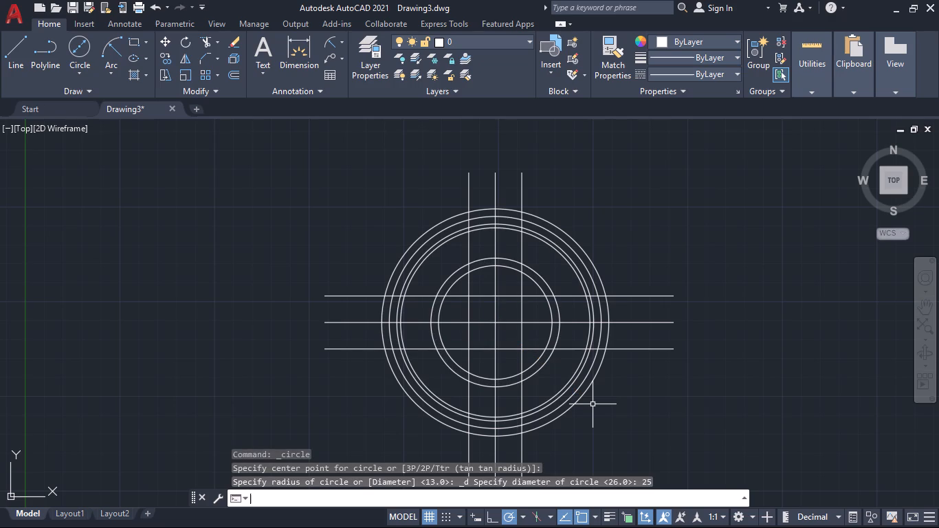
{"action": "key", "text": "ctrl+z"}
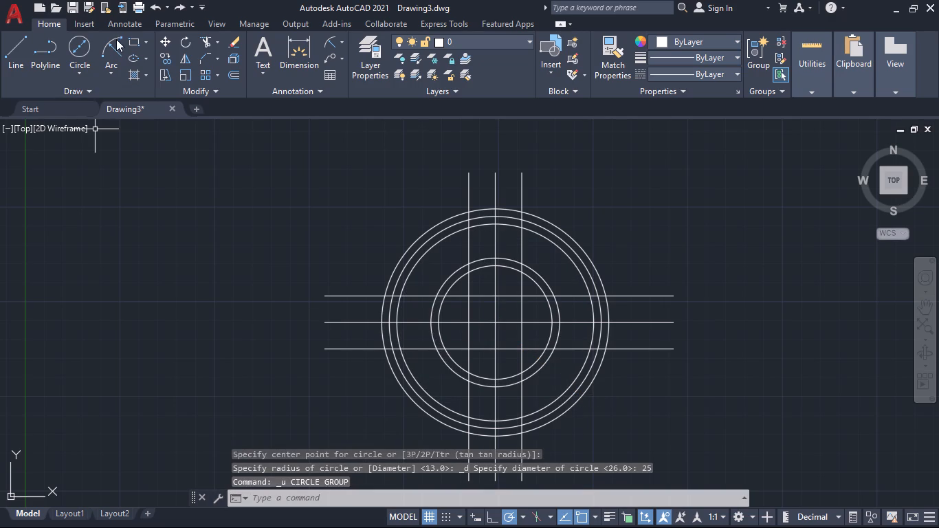
Draw a concentric circle about 24 mm in diameter, placed freehand just inside the 26 mm circle.
{"action": "left_click", "coordinate": [74, 44]}
{"action": "left_click", "coordinate": [497, 322]}
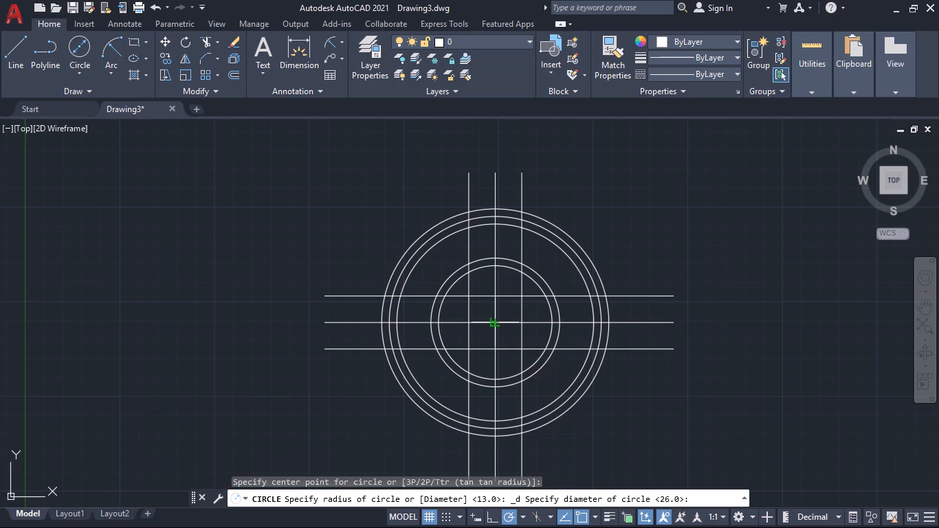
{"action": "left_click", "coordinate": [638, 437]}
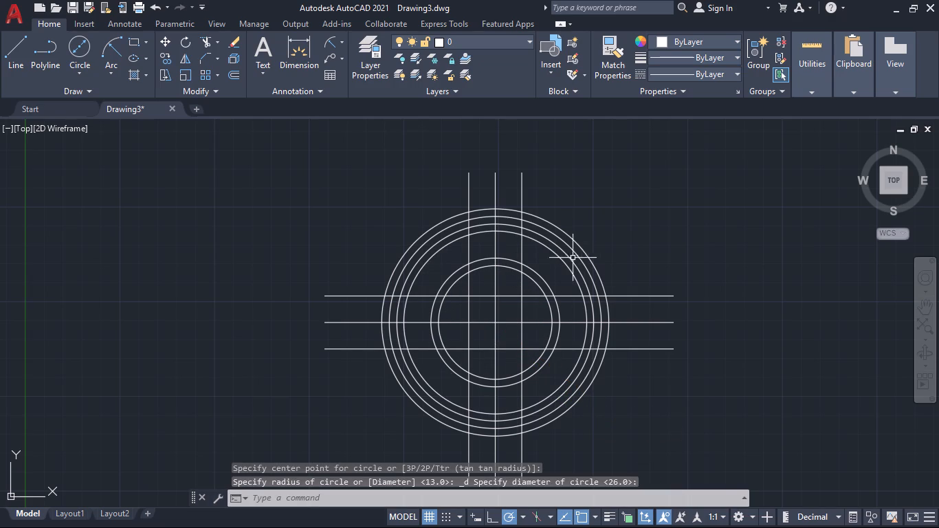
Check the radius of the freehand circle inside the 26 mm circle without placing a dimension.
{"action": "left_click", "coordinate": [329, 38]}
{"action": "left_click", "coordinate": [540, 245]}
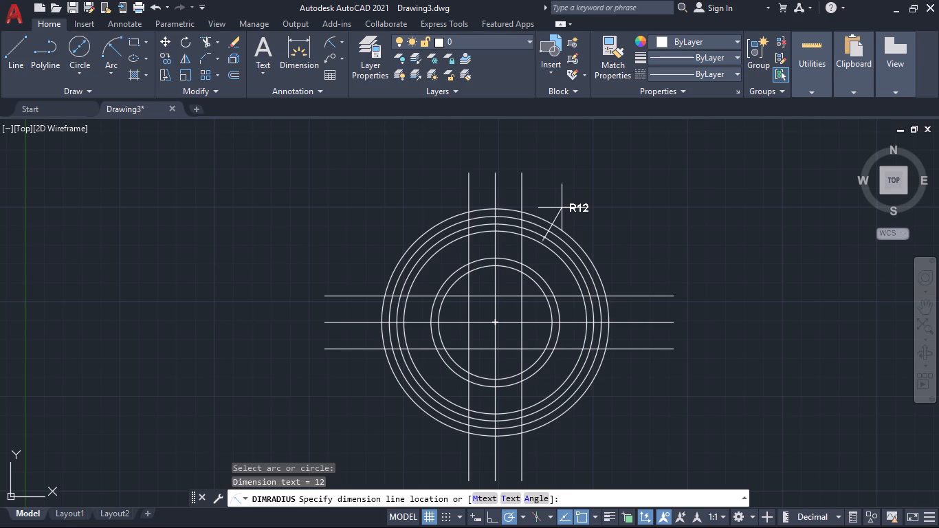
{"action": "key", "text": "Escape"}
Trim both ends of the three horizontal lines back to the 30 mm outer circle.
{"action": "middle_click_drag", "start_coordinate": [626, 206], "coordinate": [527, 186]}
{"action": "scroll", "coordinate": [626, 206], "scroll_direction": "up", "scroll_amount": 1}
{"action": "scroll", "coordinate": [538, 186], "scroll_direction": "down", "scroll_amount": 1}
{"action": "middle_click_drag", "start_coordinate": [546, 190], "coordinate": [599, 206]}
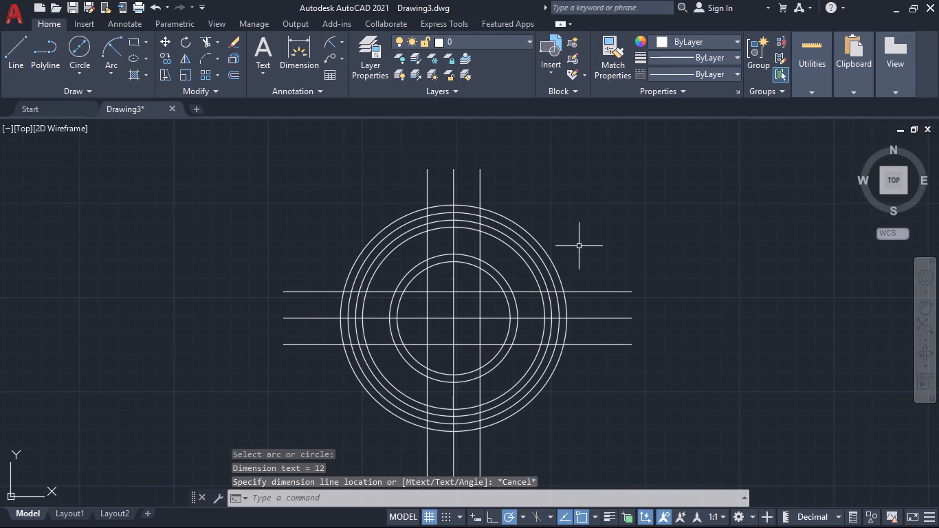
{"action": "scroll", "coordinate": [465, 247], "scroll_direction": "up", "scroll_amount": 1}
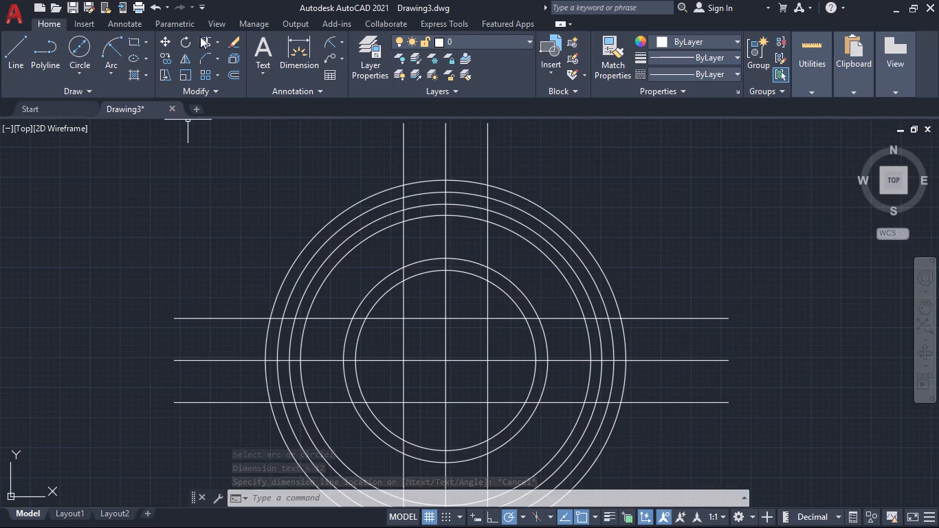
{"action": "left_click", "coordinate": [201, 33]}
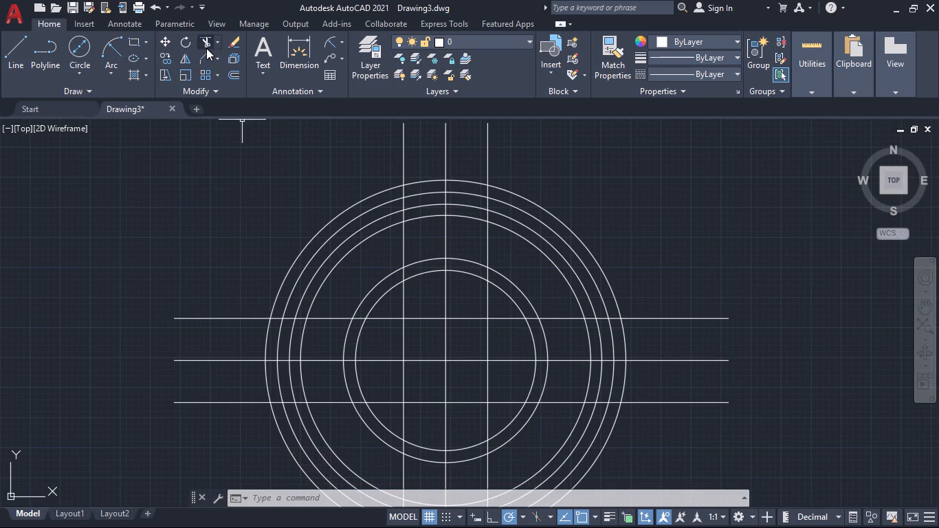
{"action": "left_click", "coordinate": [206, 47]}
{"action": "middle_click_drag", "start_coordinate": [232, 250], "coordinate": [258, 180]}
{"action": "left_click", "coordinate": [269, 206]}
{"action": "left_click", "coordinate": [247, 391]}
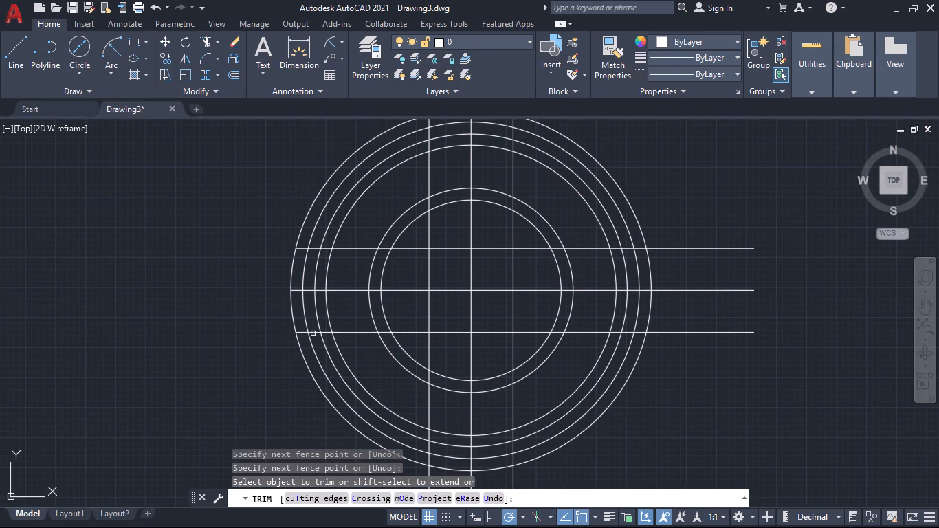
{"action": "left_click", "coordinate": [687, 203]}
{"action": "left_click", "coordinate": [733, 431]}
Trim the lower and upper ends of the three vertical lines back to the 30 mm outer circle.
{"action": "middle_click_drag", "start_coordinate": [731, 426], "coordinate": [731, 249]}
{"action": "left_click_drag", "start_coordinate": [708, 317], "coordinate": [693, 312]}
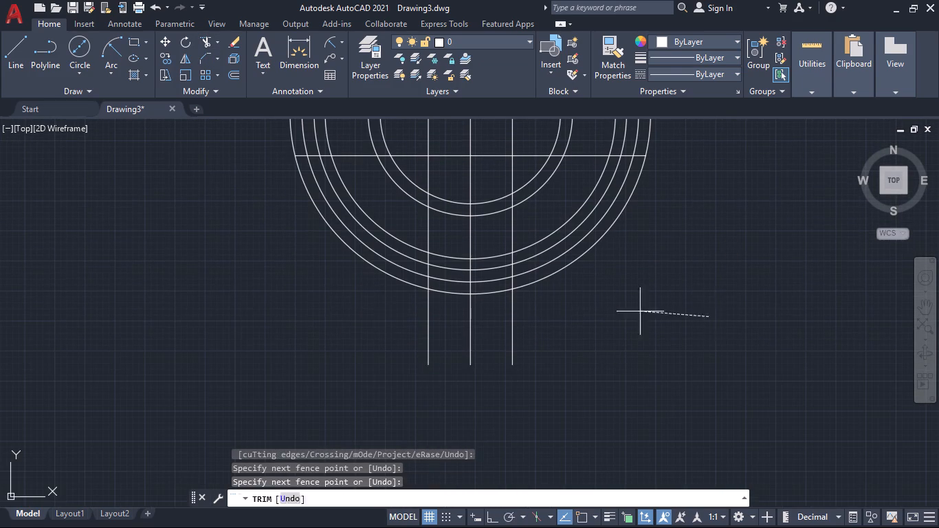
{"action": "left_click", "coordinate": [266, 311]}
{"action": "scroll", "coordinate": [621, 346], "scroll_direction": "down", "scroll_amount": 2}
{"action": "middle_click_drag", "start_coordinate": [696, 302], "coordinate": [696, 393]}
{"action": "left_click", "coordinate": [664, 254]}
{"action": "left_click", "coordinate": [454, 266]}
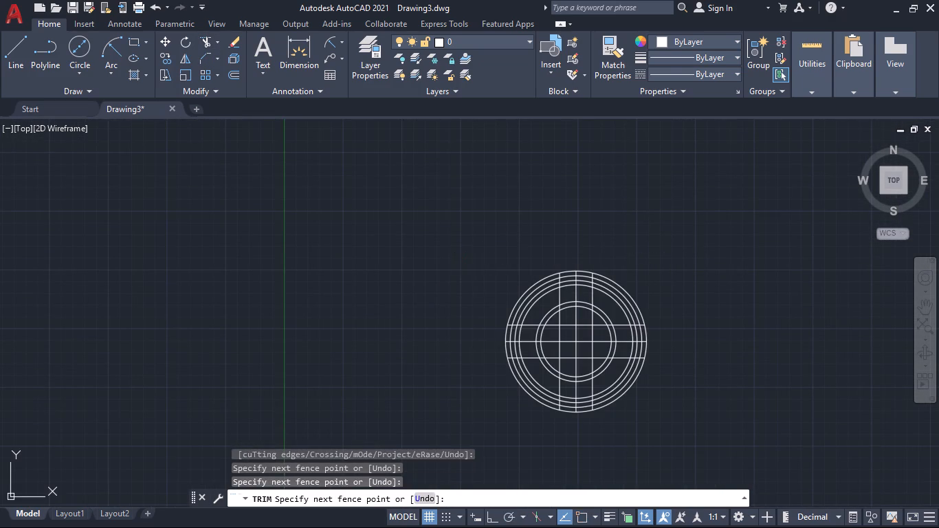
Trim the upper ends of the three vertical lines back from the 30 mm circle to the 26 mm circle.
{"action": "scroll", "coordinate": [566, 302], "scroll_direction": "up", "scroll_amount": 4}
{"action": "scroll", "coordinate": [551, 270], "scroll_direction": "down", "scroll_amount": 1}
{"action": "middle_click_drag", "start_coordinate": [555, 261], "coordinate": [498, 314]}
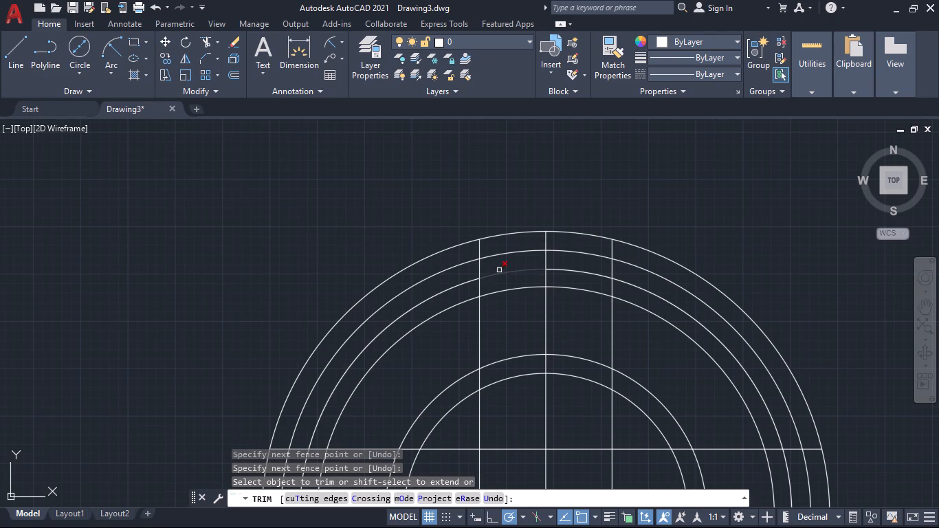
{"action": "left_click", "coordinate": [473, 272]}
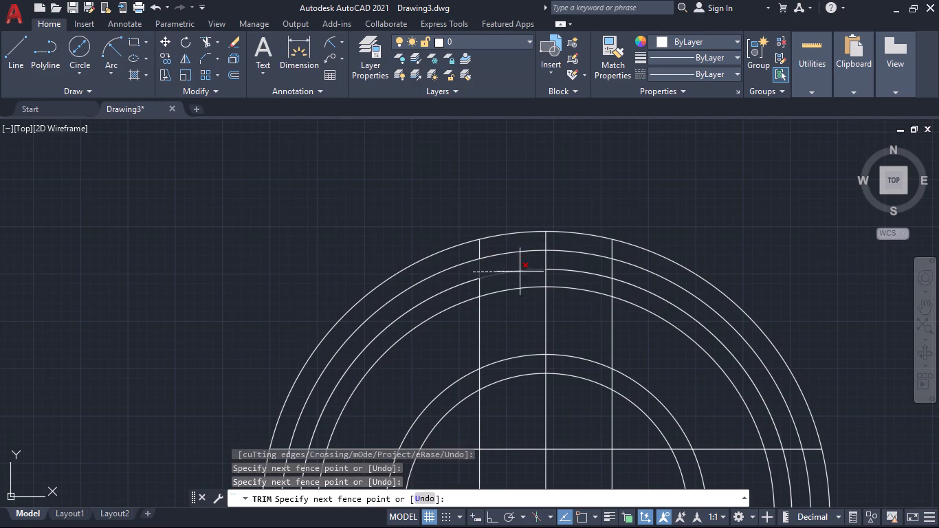
{"action": "left_click", "coordinate": [544, 258]}
{"action": "left_click_drag", "start_coordinate": [621, 271], "coordinate": [615, 265]}
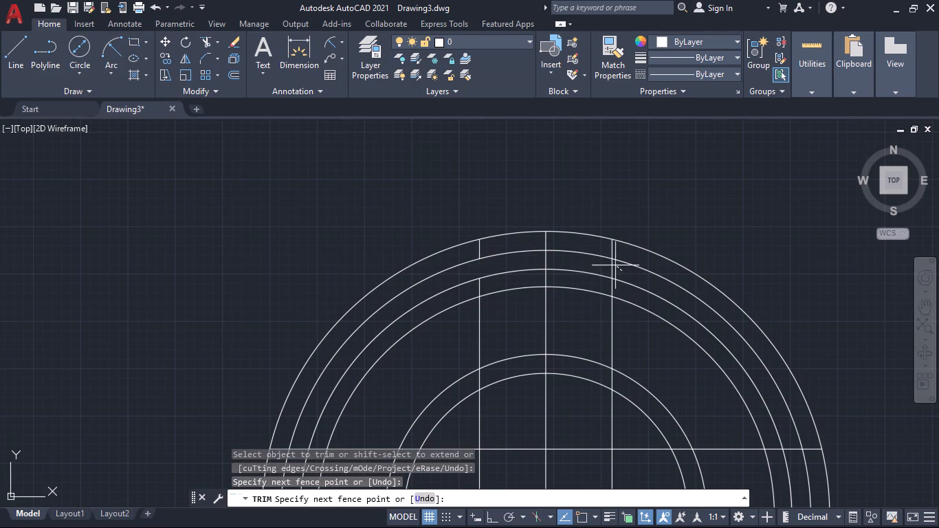
{"action": "left_click_drag", "start_coordinate": [615, 265], "coordinate": [535, 259]}
{"action": "left_click_drag", "start_coordinate": [466, 250], "coordinate": [467, 248]}
{"action": "left_click_drag", "start_coordinate": [467, 248], "coordinate": [622, 254]}
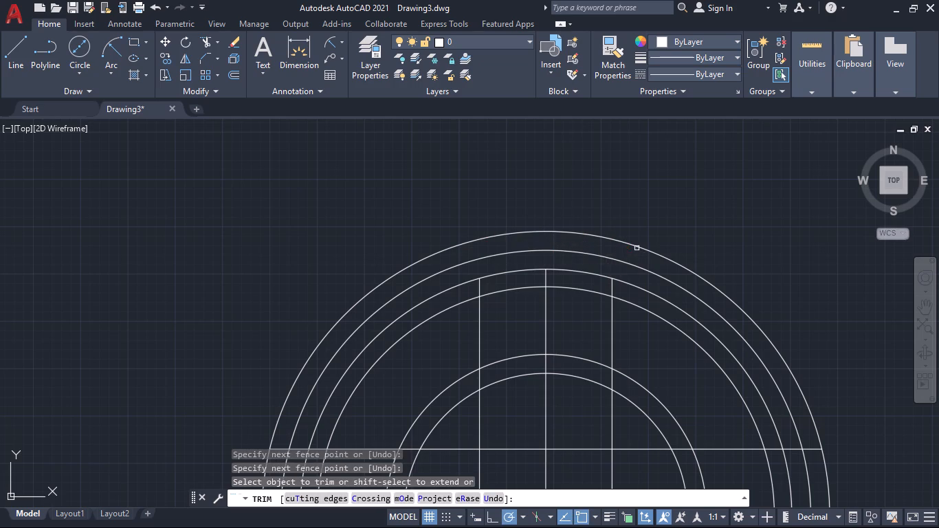
Trim the middle vertical line's upper end back from the 26 mm circle to the 17 mm circle.
{"action": "middle_click_drag", "start_coordinate": [729, 219], "coordinate": [648, 192]}
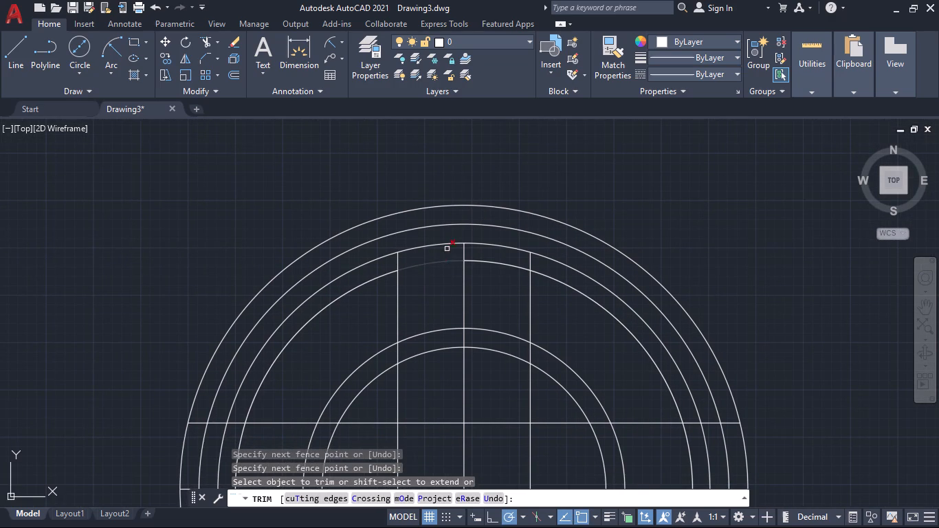
{"action": "scroll", "coordinate": [454, 242], "scroll_direction": "up", "scroll_amount": 1}
{"action": "left_click_drag", "start_coordinate": [461, 254], "coordinate": [470, 258]}
{"action": "left_click", "coordinate": [472, 258]}
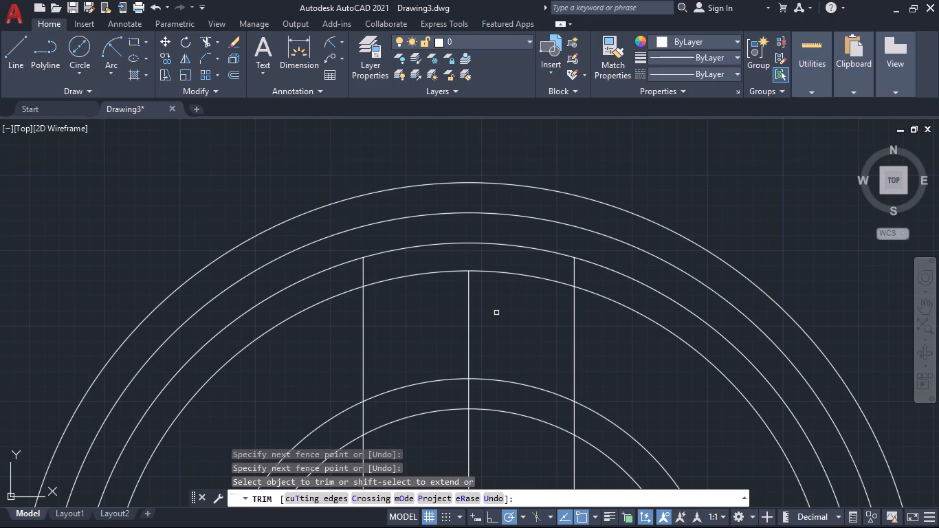
{"action": "middle_click_drag", "start_coordinate": [494, 323], "coordinate": [476, 283]}
{"action": "left_click", "coordinate": [463, 287]}
{"action": "left_click", "coordinate": [439, 283]}
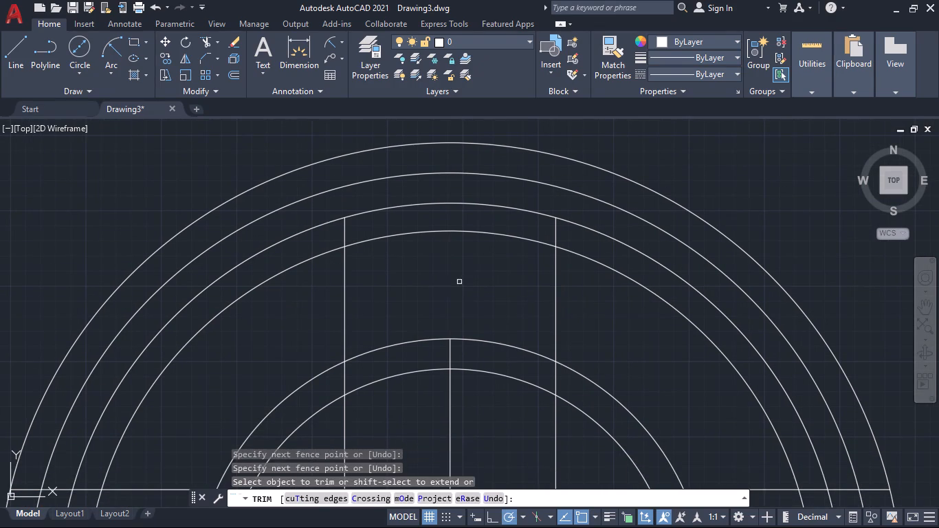
Trim the left ends of the three horizontal lines back from the 30 mm circle to the 26 mm circle.
{"action": "scroll", "coordinate": [459, 282], "scroll_direction": "down", "scroll_amount": 2}
{"action": "scroll", "coordinate": [289, 364], "scroll_direction": "up", "scroll_amount": 1}
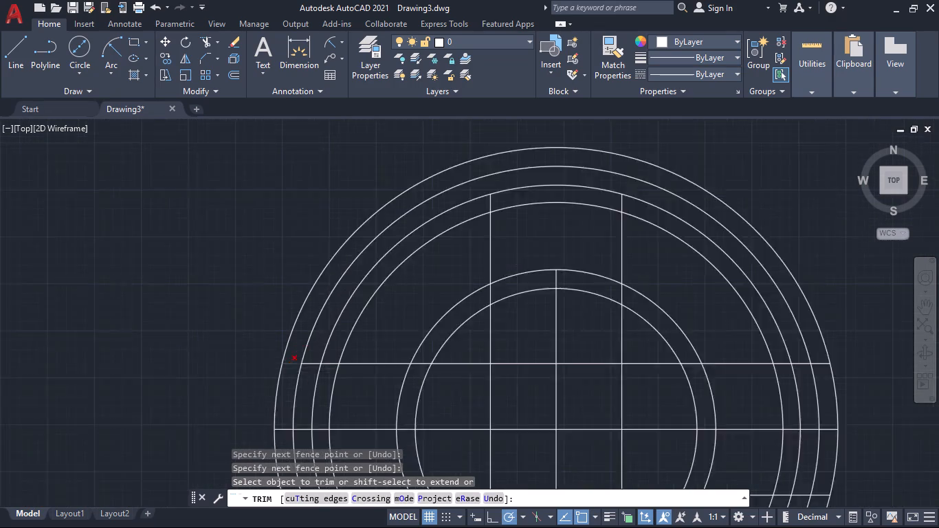
{"action": "scroll", "coordinate": [289, 363], "scroll_direction": "up", "scroll_amount": 2}
{"action": "middle_click_drag", "start_coordinate": [303, 353], "coordinate": [335, 199]}
{"action": "middle_click_drag", "start_coordinate": [335, 198], "coordinate": [333, 217]}
{"action": "left_click_drag", "start_coordinate": [331, 210], "coordinate": [303, 411]}
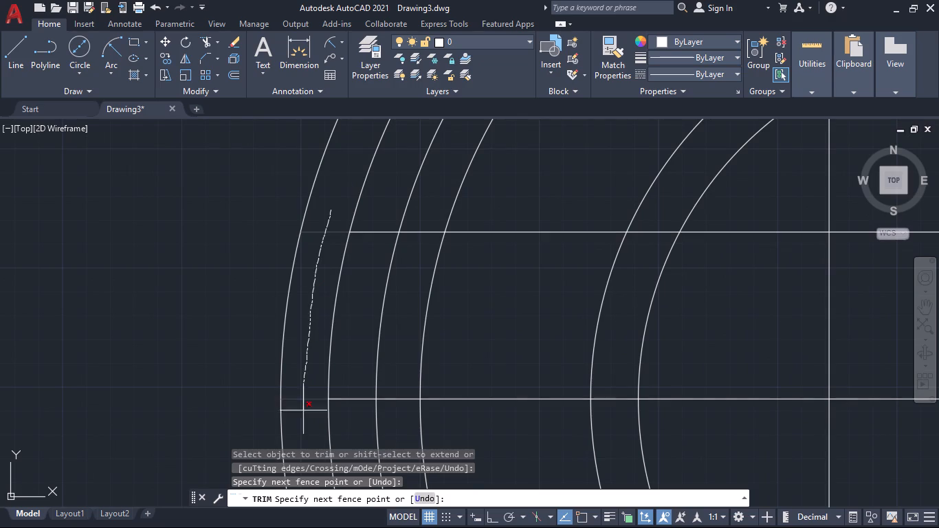
{"action": "left_click_drag", "start_coordinate": [303, 411], "coordinate": [302, 417]}
{"action": "middle_click_drag", "start_coordinate": [298, 398], "coordinate": [311, 220]}
{"action": "left_click_drag", "start_coordinate": [320, 267], "coordinate": [319, 317]}
{"action": "left_click_drag", "start_coordinate": [340, 412], "coordinate": [340, 340]}
{"action": "left_click_drag", "start_coordinate": [389, 403], "coordinate": [375, 213]}
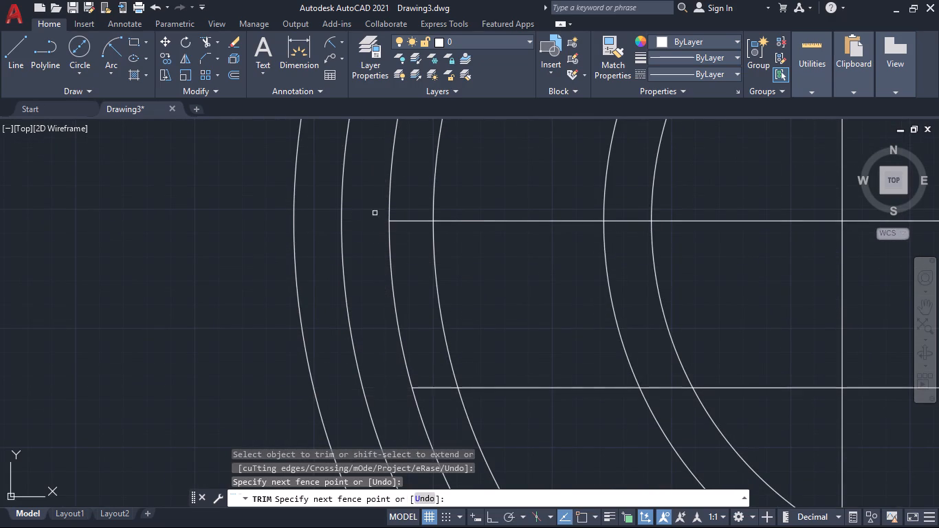
{"action": "scroll", "coordinate": [460, 228], "scroll_direction": "down", "scroll_amount": 1}
{"action": "middle_click_drag", "start_coordinate": [474, 192], "coordinate": [461, 387]}
{"action": "left_click", "coordinate": [406, 309]}
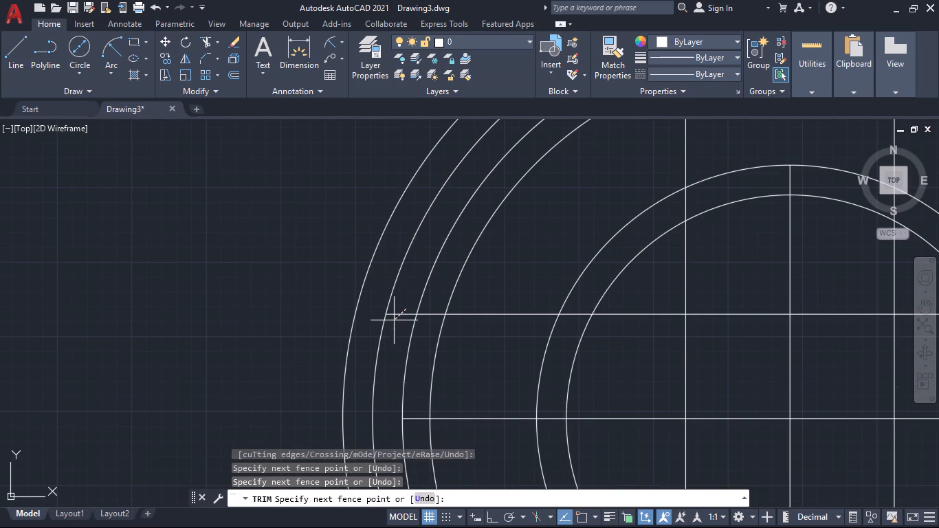
{"action": "left_click", "coordinate": [390, 329]}
Trim the middle horizontal line's left end back from the 26 mm circle to the 24 mm circle.
{"action": "middle_click_drag", "start_coordinate": [466, 335], "coordinate": [439, 267]}
{"action": "scroll", "coordinate": [437, 289], "scroll_direction": "down", "scroll_amount": 1}
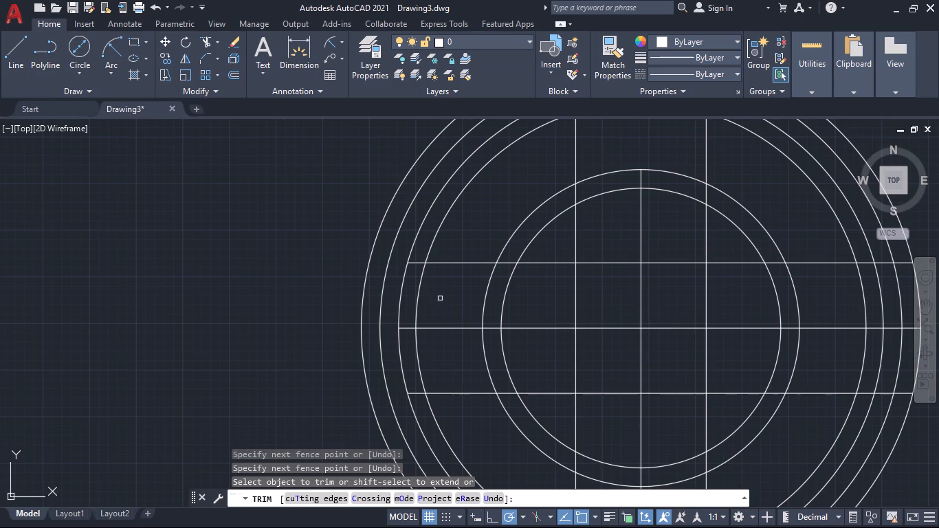
{"action": "left_click", "coordinate": [407, 329]}
Trim the three vertical lines' lower ends back to the 26 mm circle, and the middle one further to the 24 mm circle.
{"action": "scroll", "coordinate": [436, 309], "scroll_direction": "down", "scroll_amount": 1}
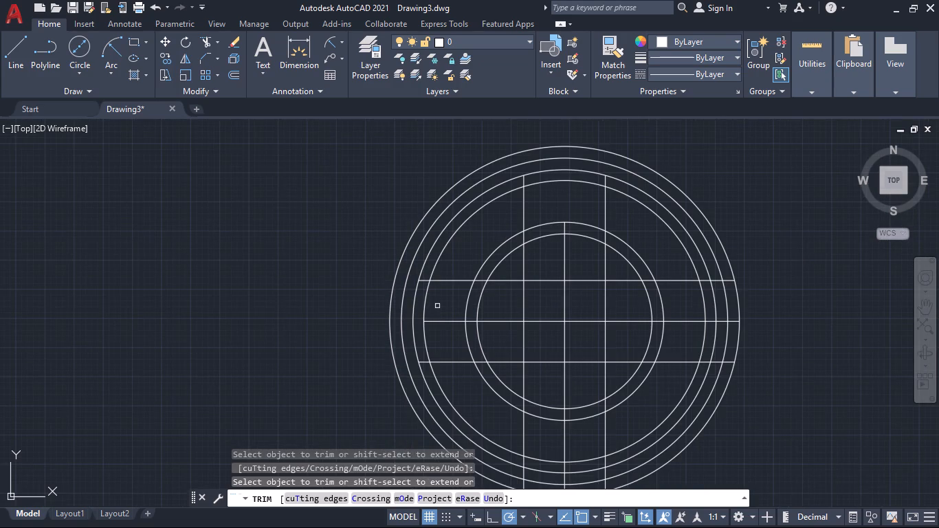
{"action": "middle_click_drag", "start_coordinate": [437, 306], "coordinate": [418, 283]}
{"action": "middle_click_drag", "start_coordinate": [485, 399], "coordinate": [427, 309]}
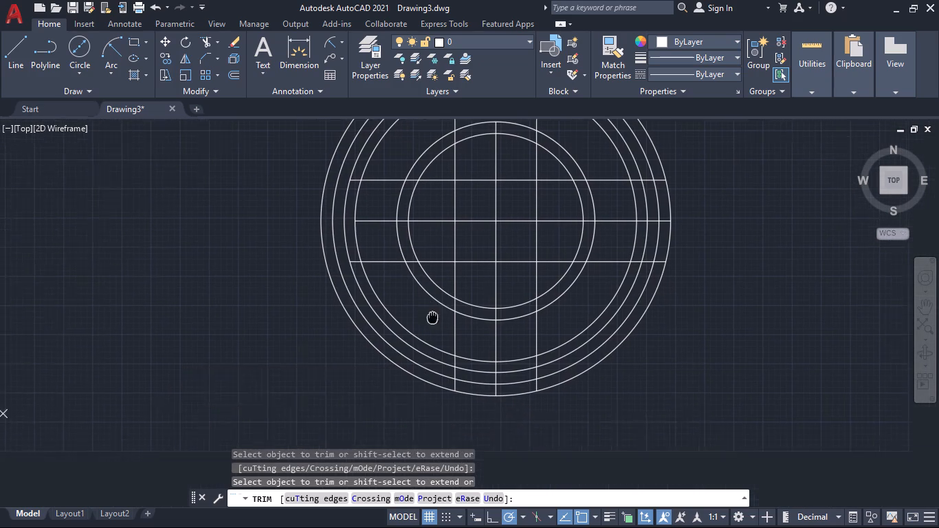
{"action": "middle_click_drag", "start_coordinate": [427, 309], "coordinate": [399, 268]}
{"action": "scroll", "coordinate": [426, 328], "scroll_direction": "up", "scroll_amount": 3}
{"action": "left_click_drag", "start_coordinate": [379, 342], "coordinate": [733, 349]}
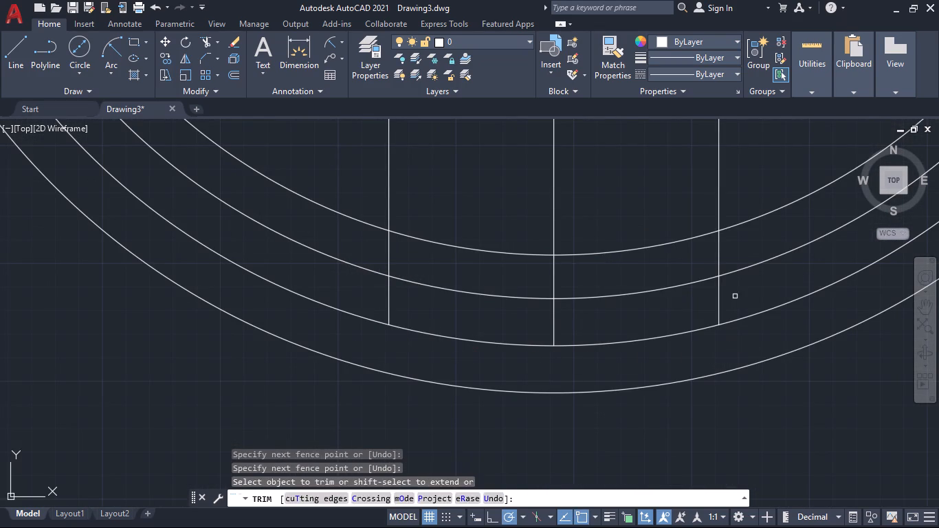
{"action": "left_click_drag", "start_coordinate": [736, 291], "coordinate": [382, 302]}
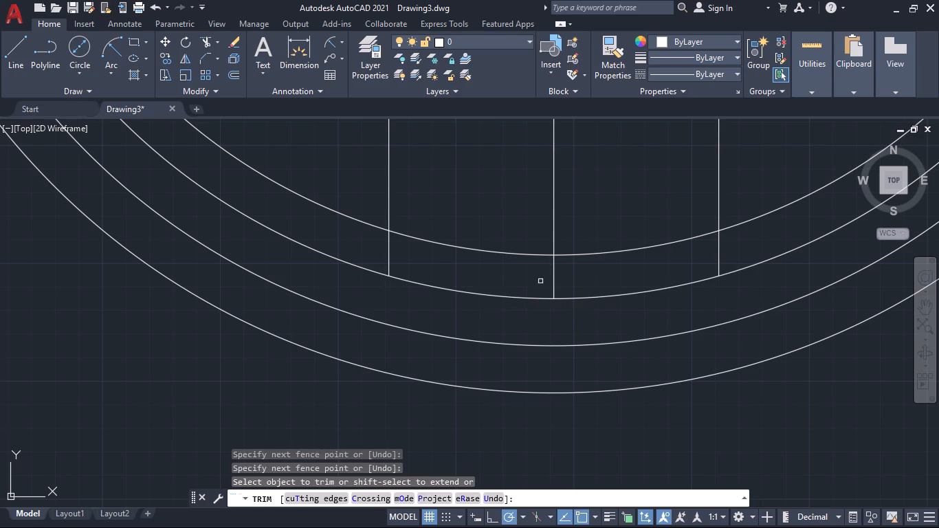
{"action": "left_click", "coordinate": [557, 277]}
{"action": "left_click", "coordinate": [538, 278]}
Trim the three horizontal lines' right ends back from the 30 mm circle to the 26 mm circle, and the middle one further to the 24 mm circle.
{"action": "scroll", "coordinate": [620, 228], "scroll_direction": "down", "scroll_amount": 2}
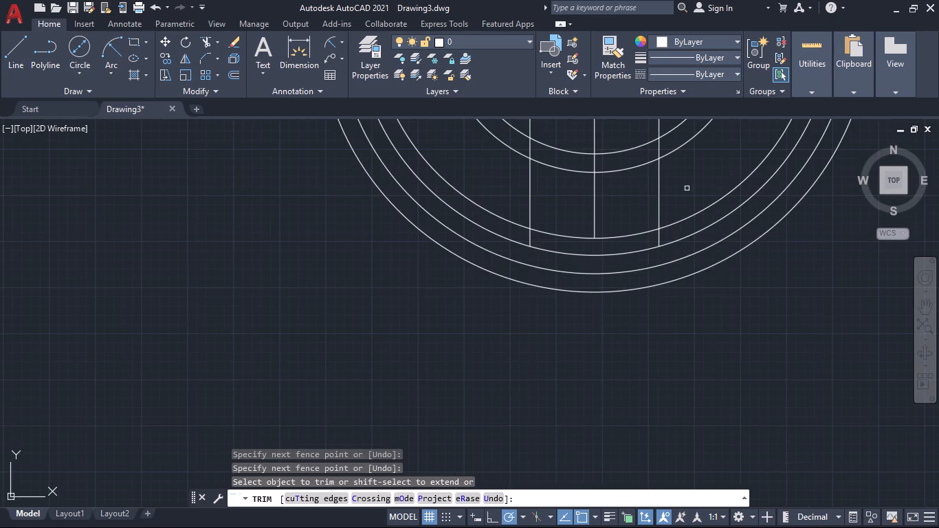
{"action": "middle_click_drag", "start_coordinate": [688, 187], "coordinate": [478, 398]}
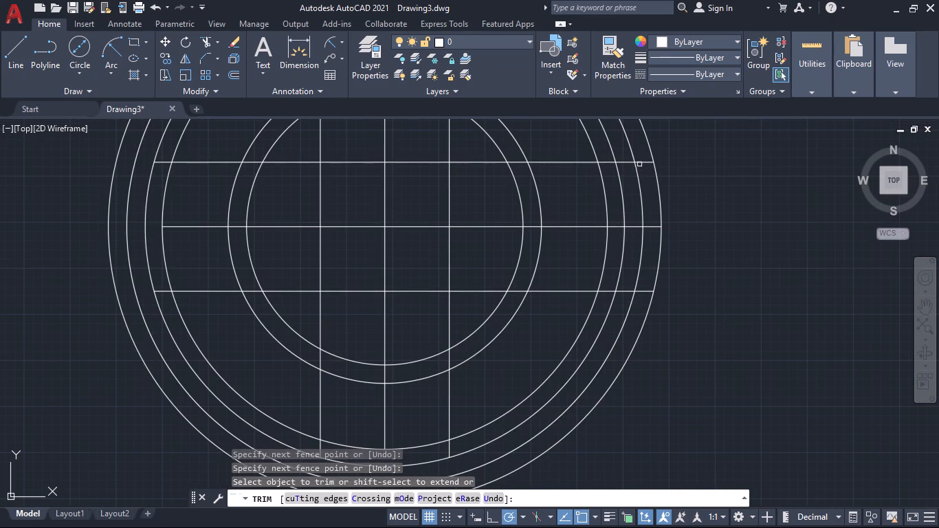
{"action": "left_click_drag", "start_coordinate": [643, 154], "coordinate": [641, 300]}
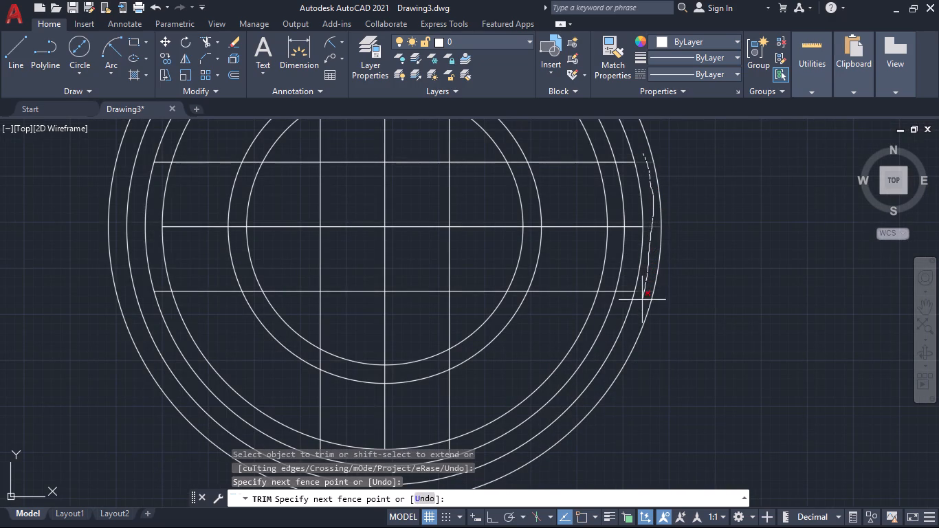
{"action": "left_click_drag", "start_coordinate": [641, 300], "coordinate": [639, 307]}
{"action": "left_click_drag", "start_coordinate": [621, 155], "coordinate": [633, 256]}
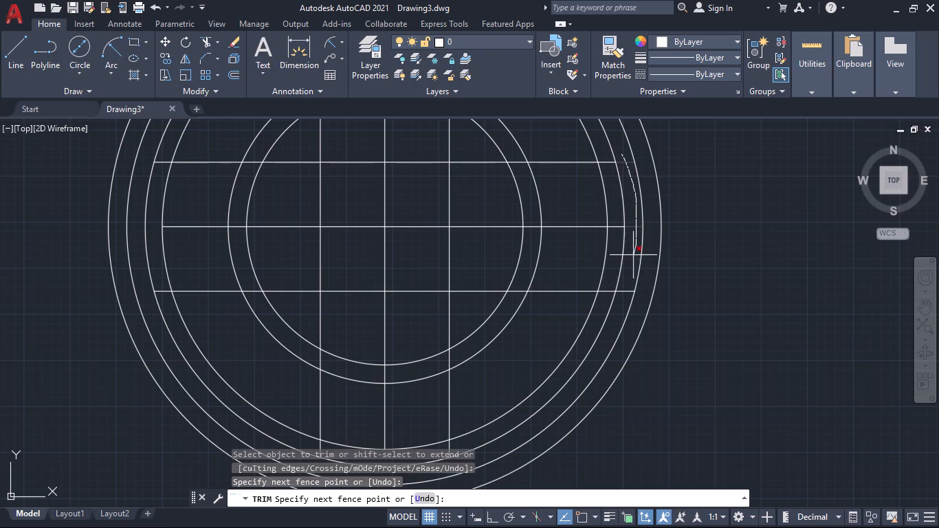
{"action": "left_click_drag", "start_coordinate": [633, 256], "coordinate": [619, 303]}
{"action": "scroll", "coordinate": [708, 277], "scroll_direction": "down", "scroll_amount": 1}
{"action": "middle_click_drag", "start_coordinate": [711, 289], "coordinate": [705, 334]}
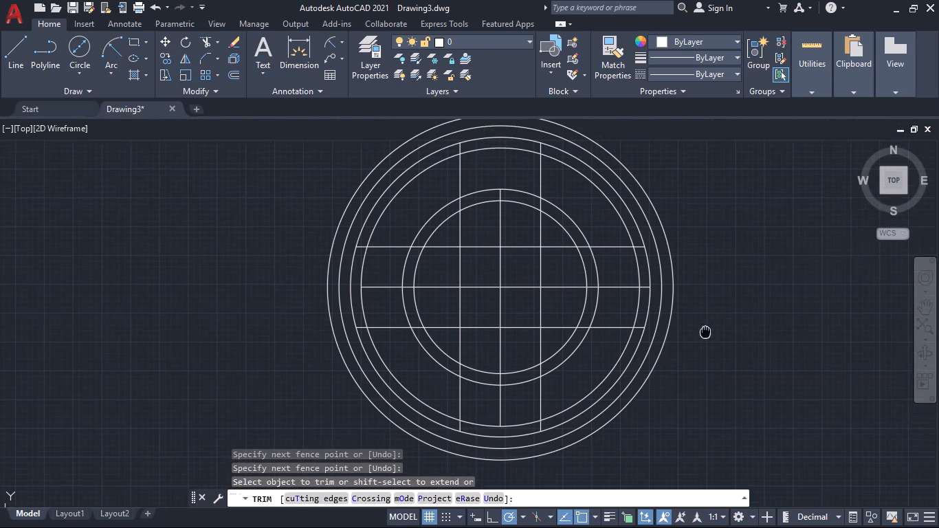
{"action": "middle_click_drag", "start_coordinate": [705, 334], "coordinate": [696, 375]}
{"action": "left_click", "coordinate": [634, 333]}
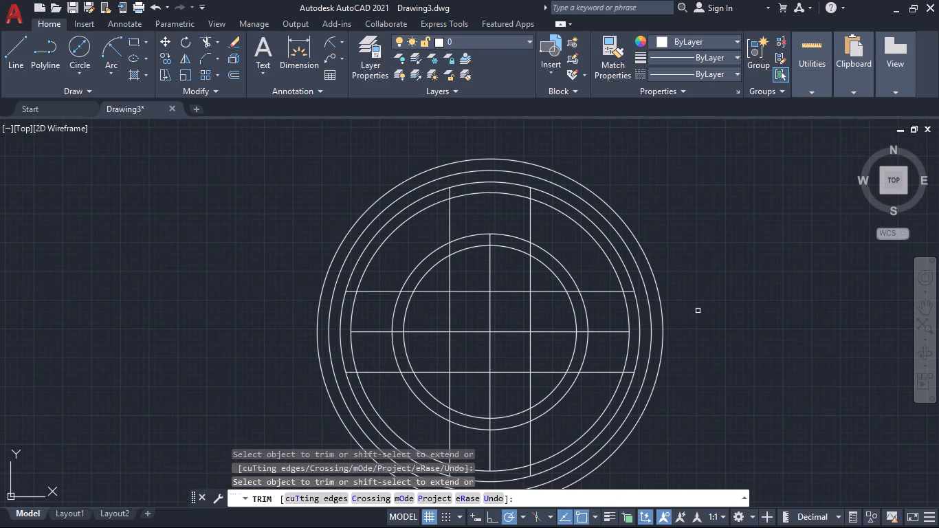
{"action": "middle_click_drag", "start_coordinate": [698, 310], "coordinate": [709, 343]}
{"action": "scroll", "coordinate": [709, 342], "scroll_direction": "down", "scroll_amount": 1}
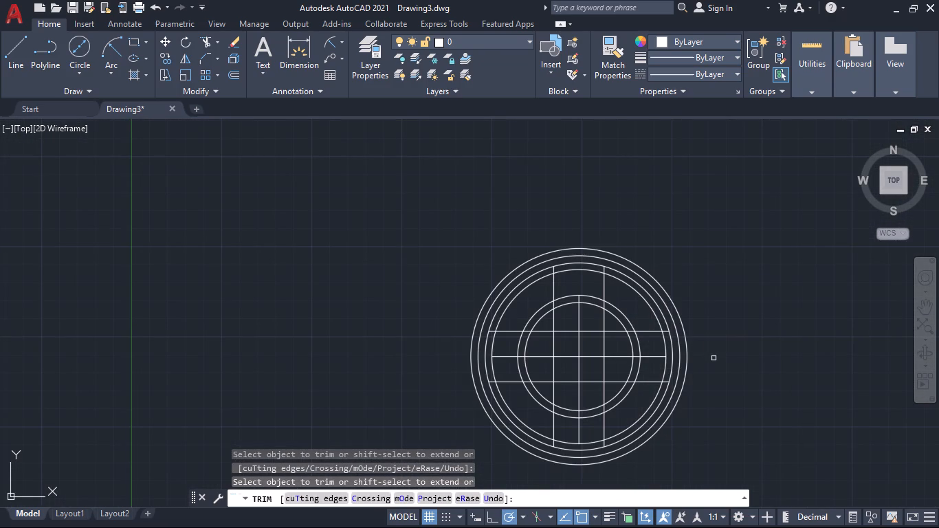
{"action": "key", "text": "Escape"}
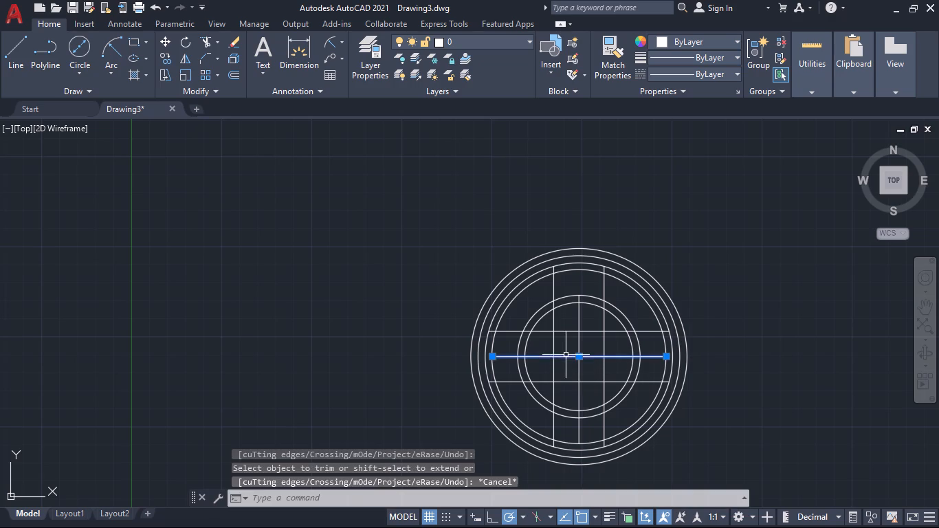
Delete the middle horizontal line and both segments of the middle vertical line from the top view.
{"action": "left_click", "coordinate": [566, 355]}
{"action": "left_click", "coordinate": [577, 340]}
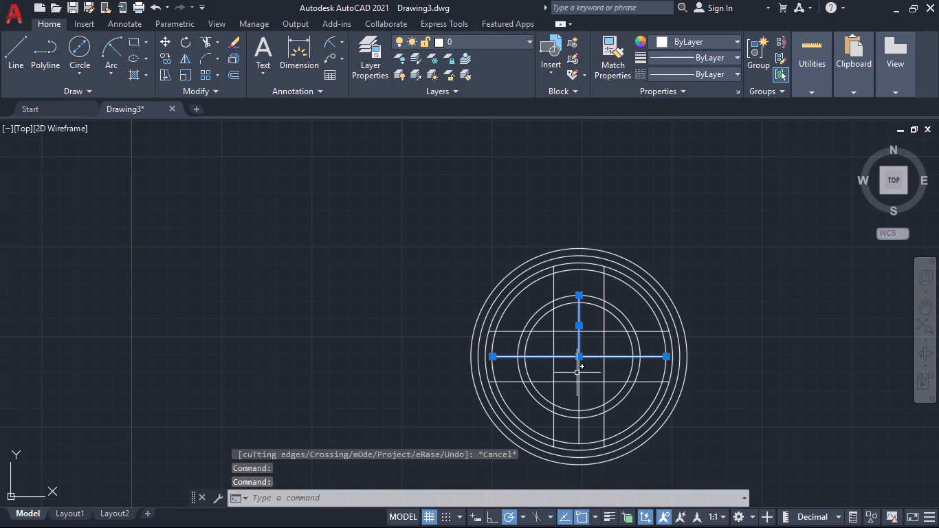
{"action": "left_click", "coordinate": [577, 373]}
{"action": "left_click", "coordinate": [580, 373]}
{"action": "left_click", "coordinate": [580, 375]}
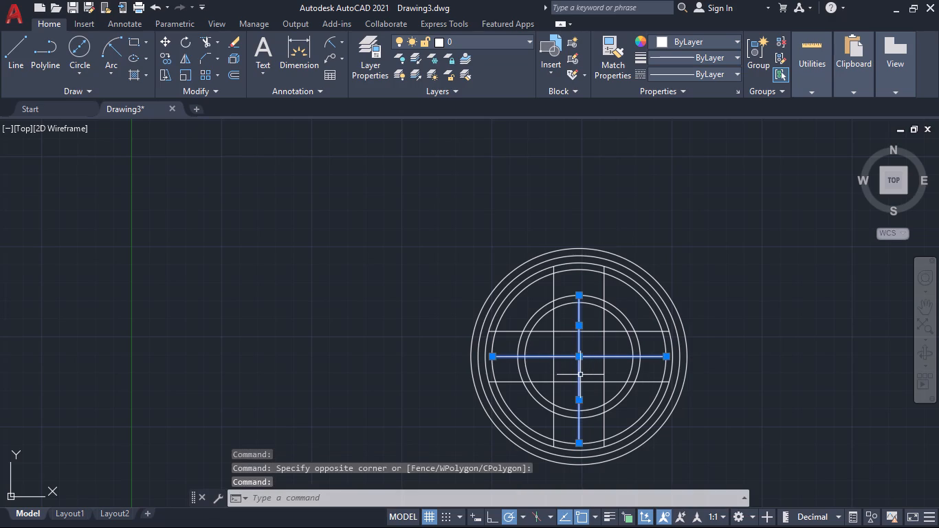
{"action": "key", "text": "Delete"}
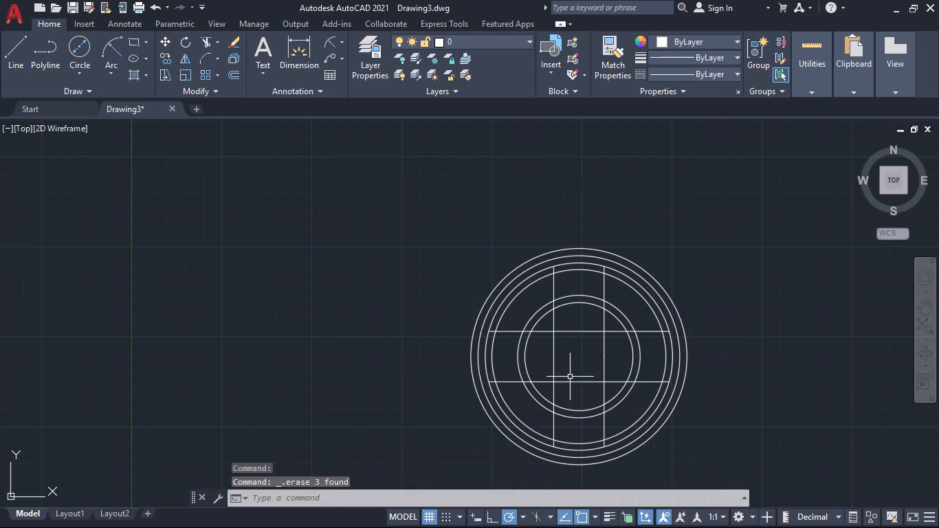
Delete the innermost circle of the top view.
{"action": "scroll", "coordinate": [541, 351], "scroll_direction": "up", "scroll_amount": 2}
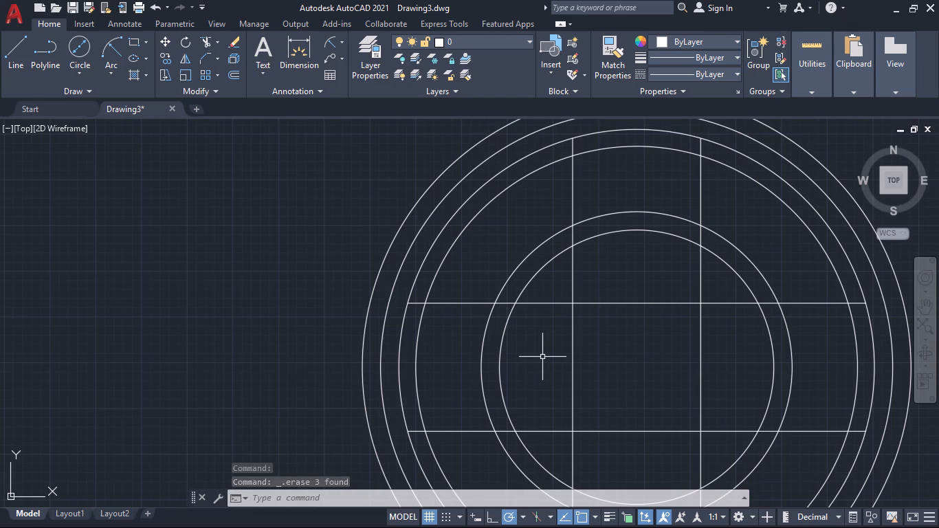
{"action": "left_click", "coordinate": [566, 250]}
{"action": "key", "text": "Delete"}
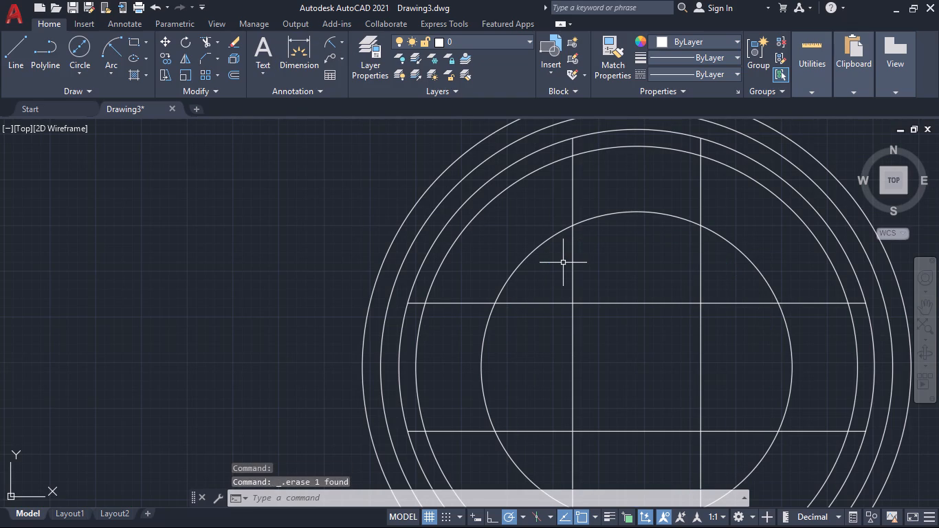
Check the radius of the remaining inner circle with a radius dimension, without placing it.
{"action": "left_click", "coordinate": [324, 42]}
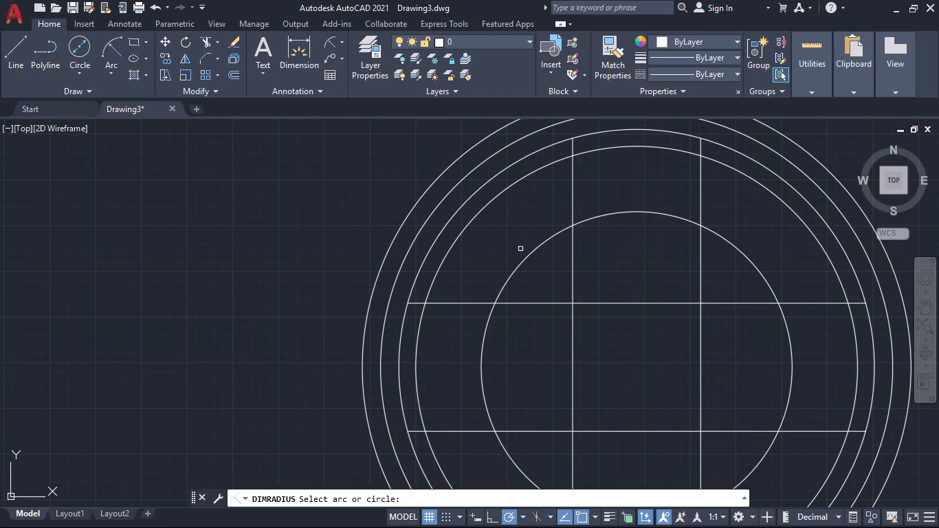
{"action": "left_click", "coordinate": [527, 261]}
{"action": "left_click", "coordinate": [526, 261]}
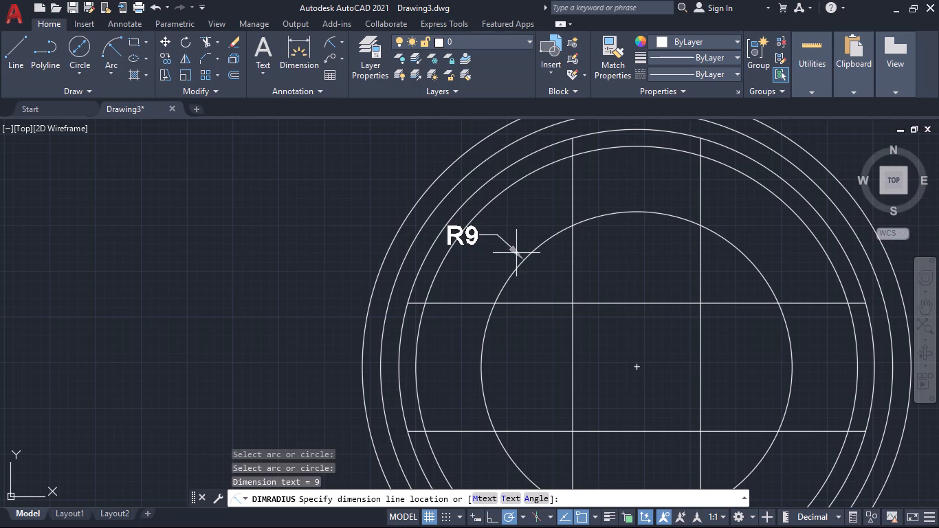
{"action": "key", "text": "Escape"}
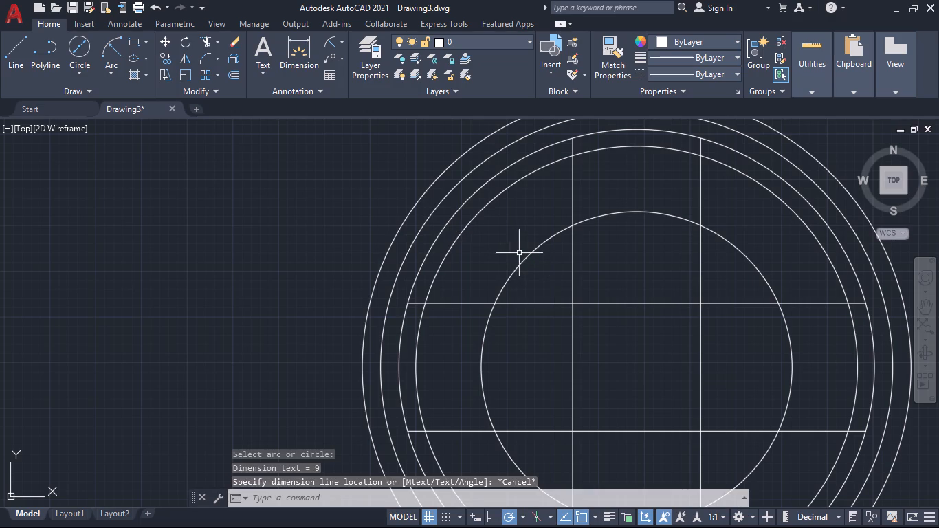
Replace the inner circle with a new 17 mm diameter circle at the common centre of the outer circles.
{"action": "left_click", "coordinate": [525, 258]}
{"action": "key", "text": "Delete"}
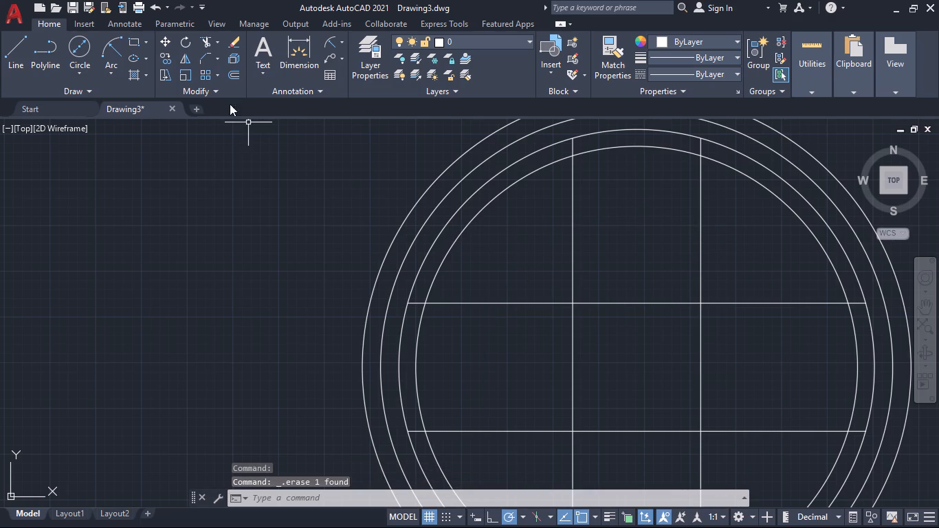
{"action": "left_click", "coordinate": [85, 43]}
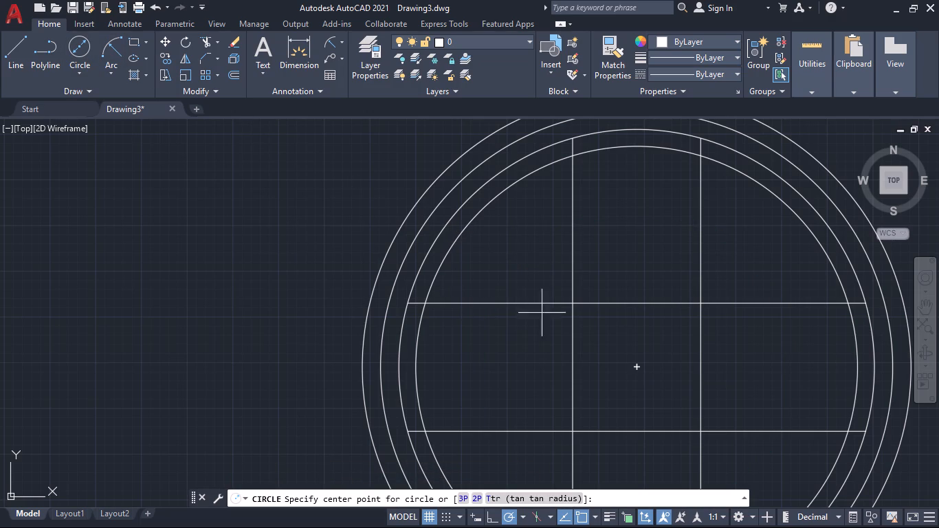
{"action": "left_click", "coordinate": [635, 367]}
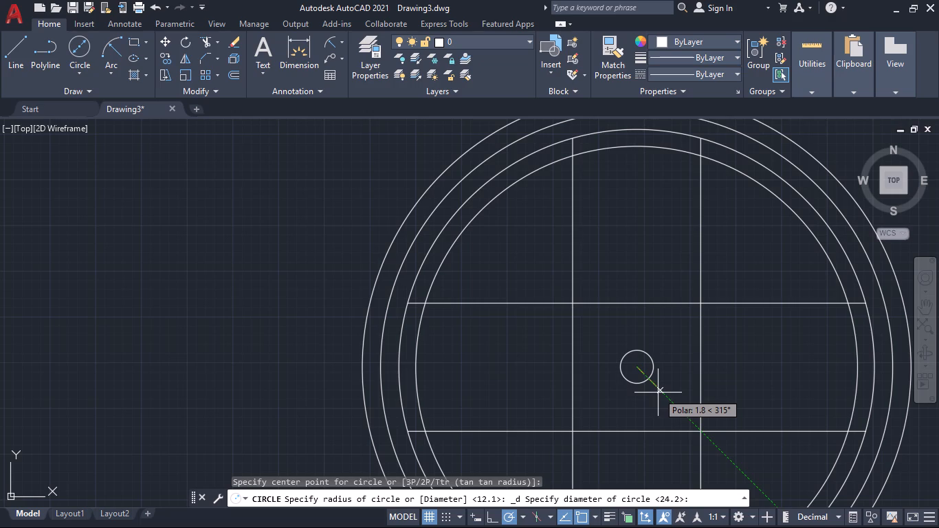
{"action": "type", "text": "17"}
{"action": "key", "text": "Return"}
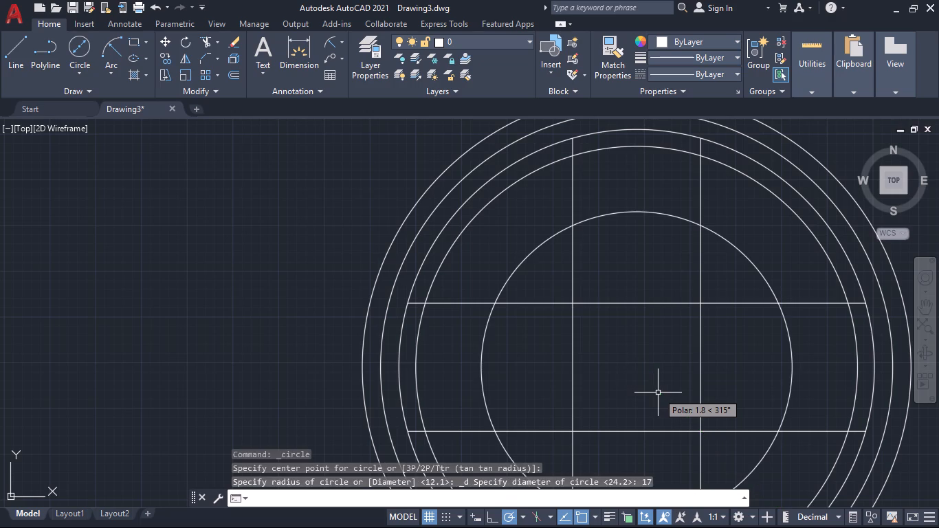
Use EXTRIM with the 17 mm circle as cutting edge to remove all line portions inside it.
{"action": "scroll", "coordinate": [667, 361], "scroll_direction": "down", "scroll_amount": 1}
{"action": "middle_click_drag", "start_coordinate": [659, 357], "coordinate": [565, 318]}
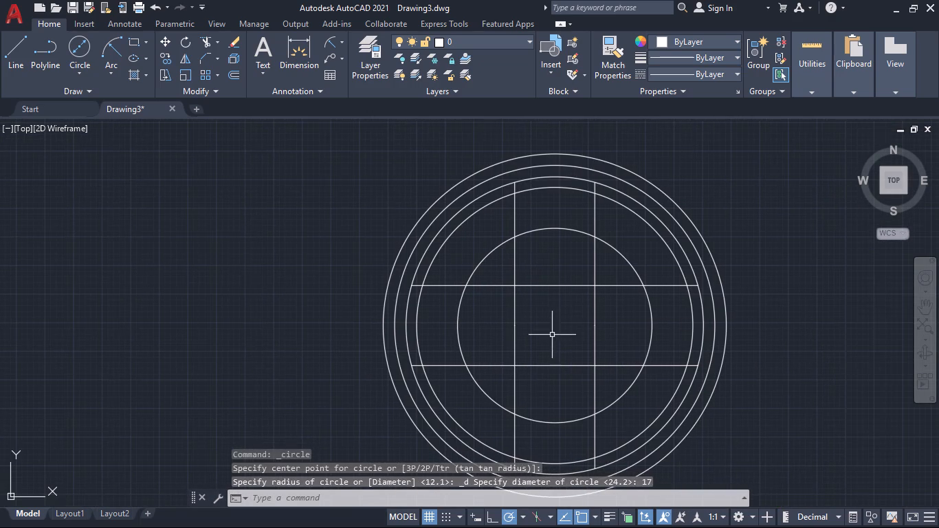
{"action": "middle_click_drag", "start_coordinate": [551, 335], "coordinate": [502, 327]}
{"action": "scroll", "coordinate": [497, 324], "scroll_direction": "up", "scroll_amount": 1}
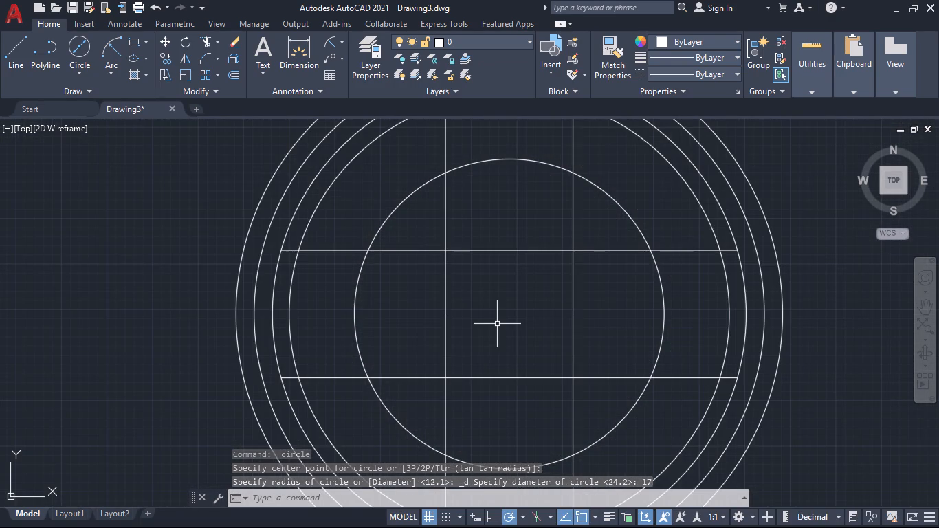
{"action": "middle_click_drag", "start_coordinate": [494, 320], "coordinate": [505, 355]}
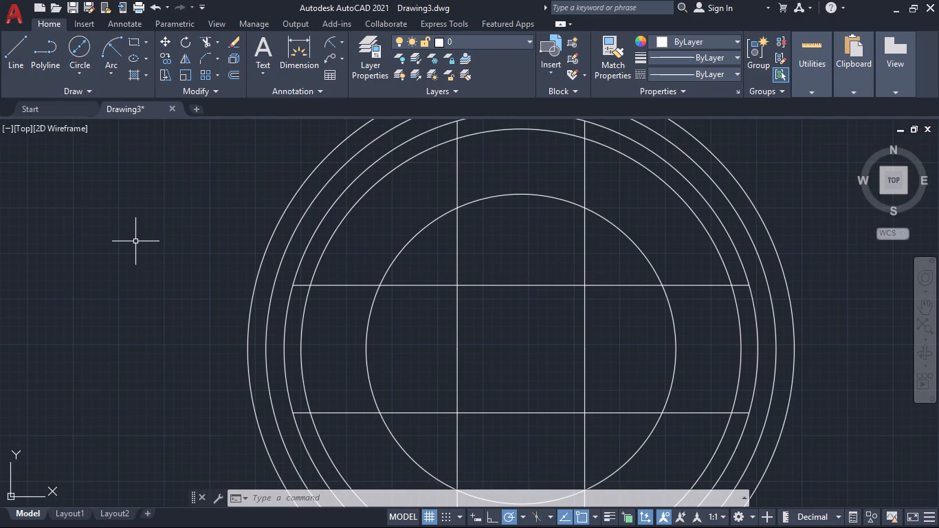
{"action": "type", "text": "TR"}
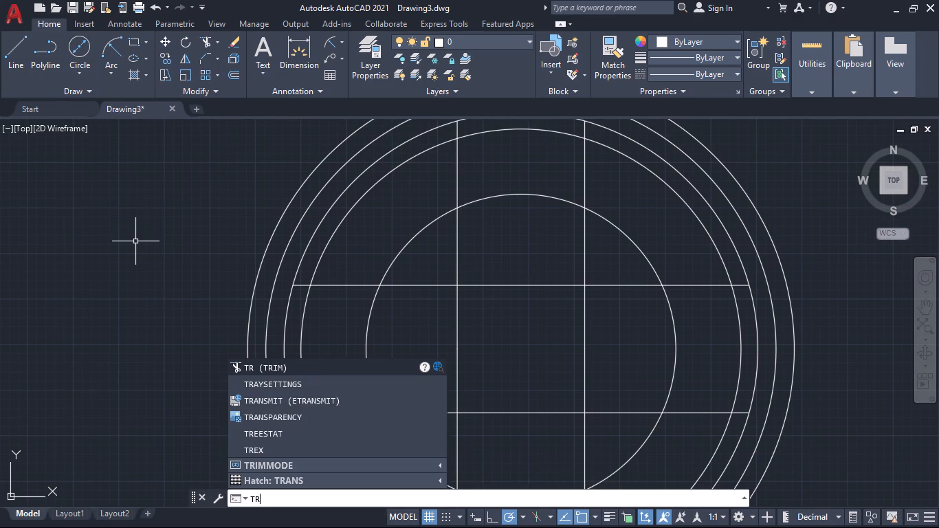
{"action": "key", "text": "Escape"}
{"action": "type", "text": "EX"}
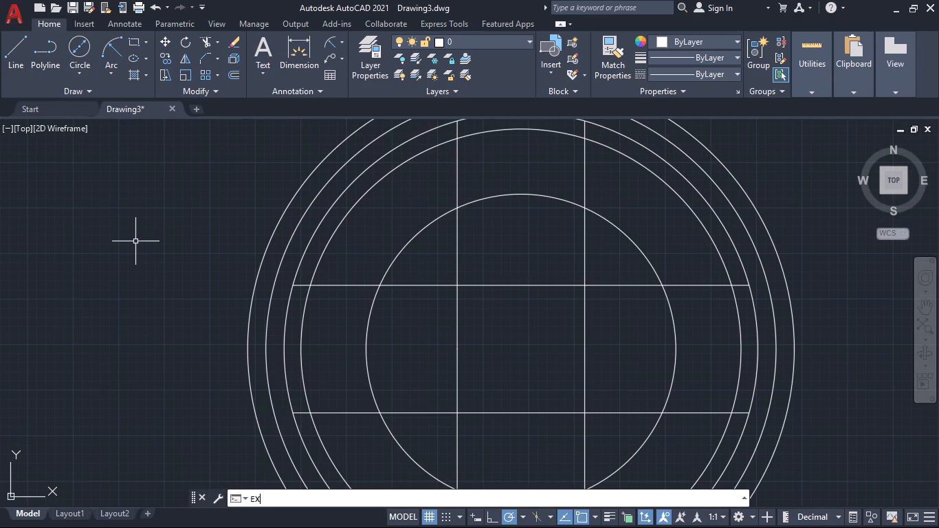
{"action": "key", "text": "t"}
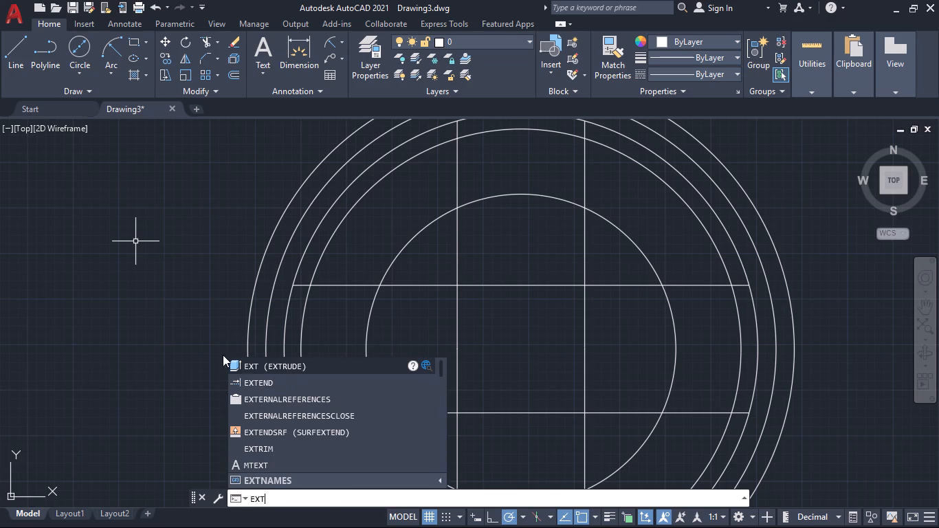
{"action": "left_click", "coordinate": [258, 445]}
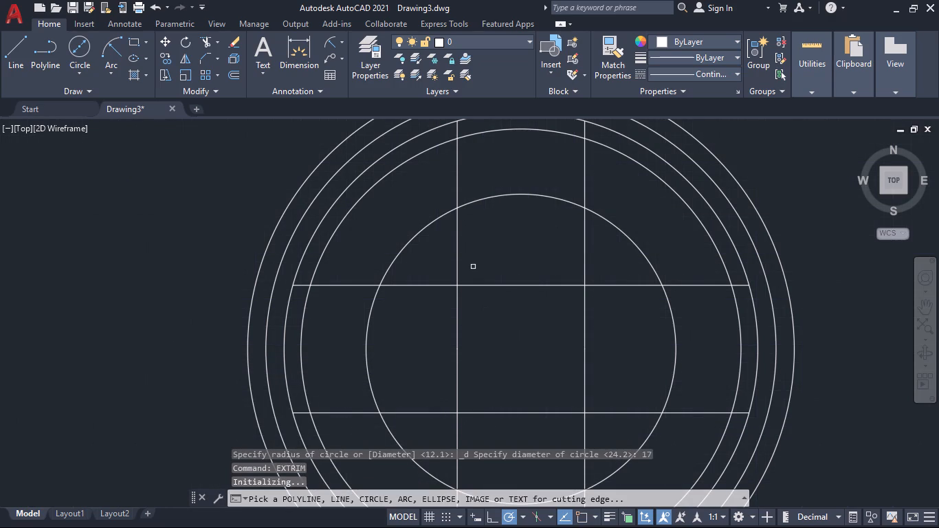
{"action": "left_click", "coordinate": [531, 193]}
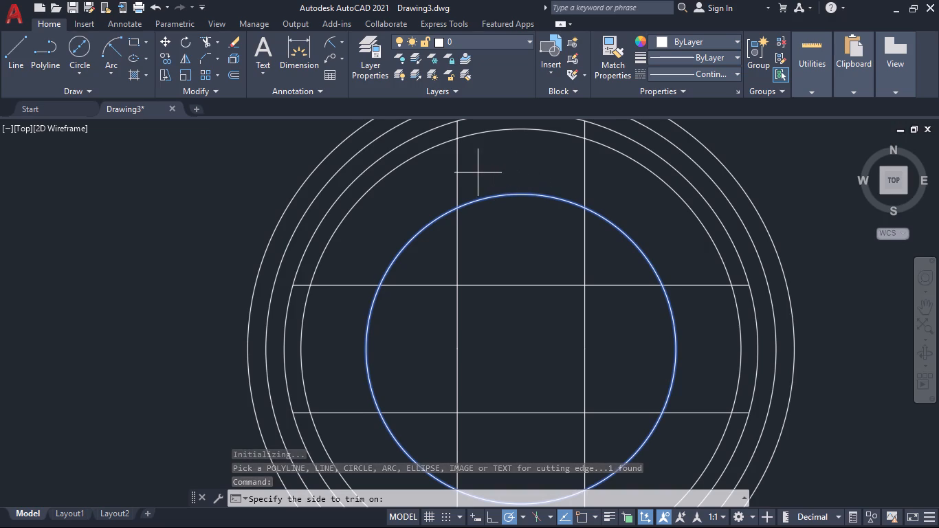
{"action": "left_click", "coordinate": [457, 208]}
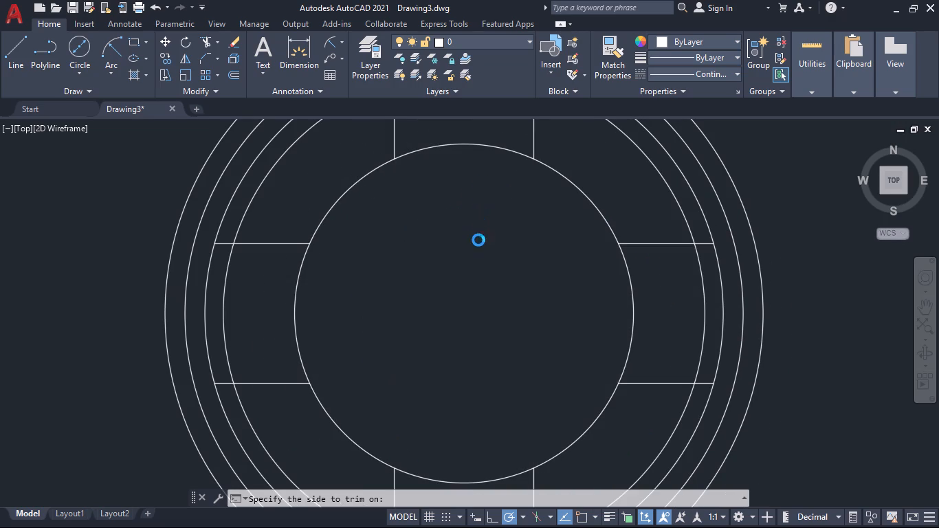
Trim the arc segments of the second-smallest circle that cross the four notches of the top view.
{"action": "scroll", "coordinate": [480, 252], "scroll_direction": "down", "scroll_amount": 2}
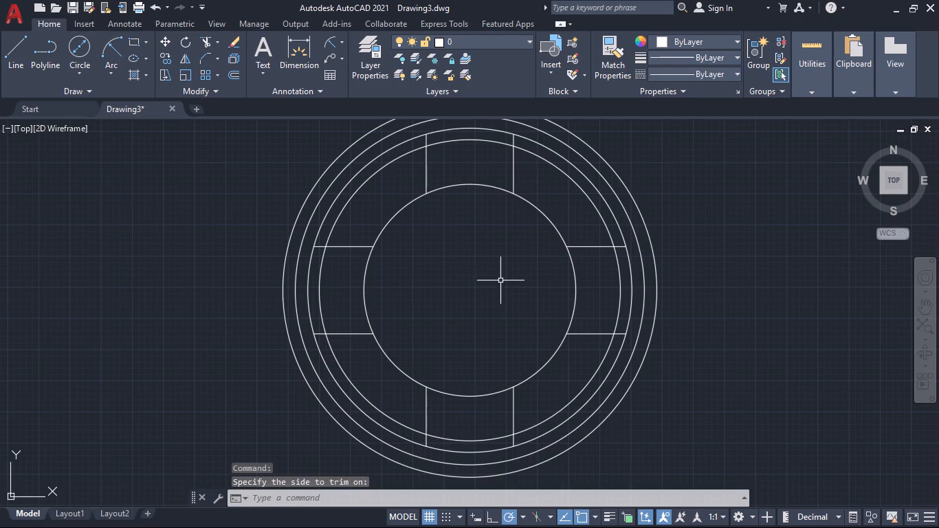
{"action": "middle_click_drag", "start_coordinate": [483, 267], "coordinate": [478, 338]}
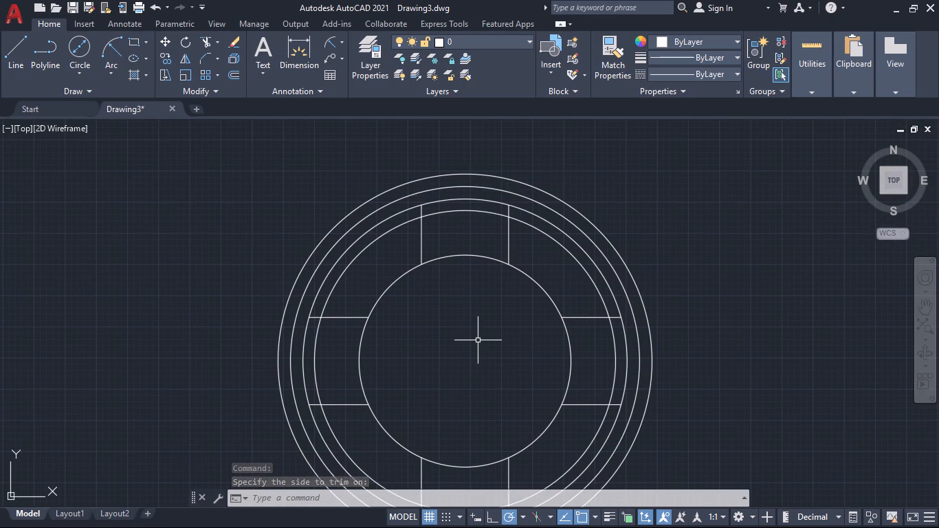
{"action": "middle_click_drag", "start_coordinate": [478, 340], "coordinate": [459, 387]}
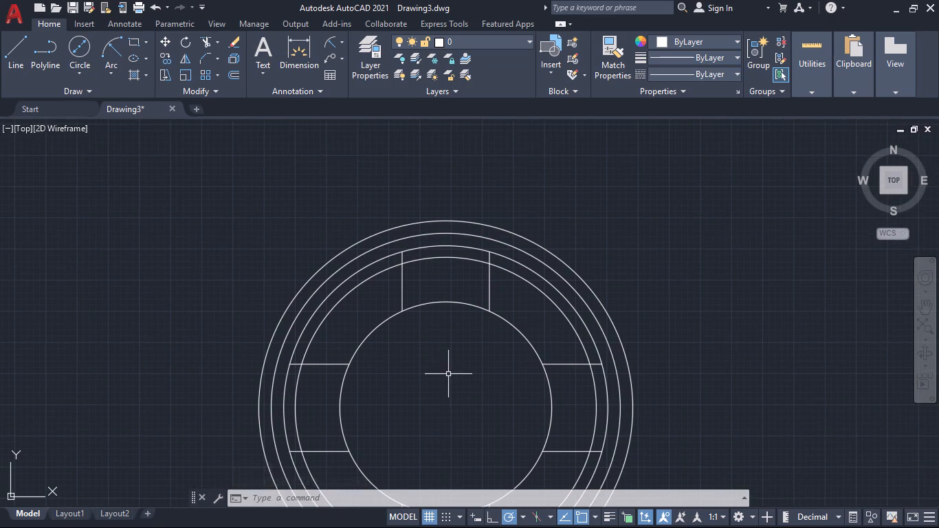
{"action": "middle_click_drag", "start_coordinate": [448, 322], "coordinate": [453, 256]}
{"action": "middle_click_drag", "start_coordinate": [412, 353], "coordinate": [460, 333]}
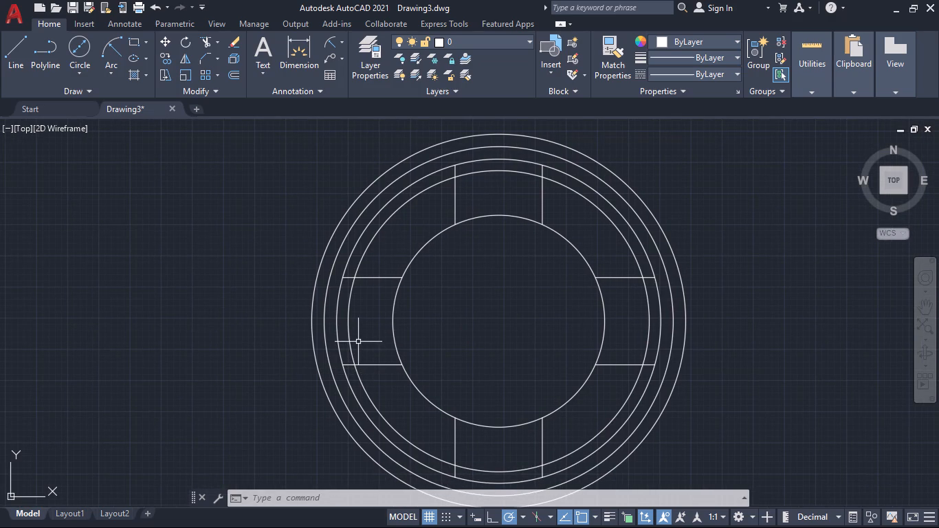
{"action": "scroll", "coordinate": [358, 341], "scroll_direction": "up", "scroll_amount": 1}
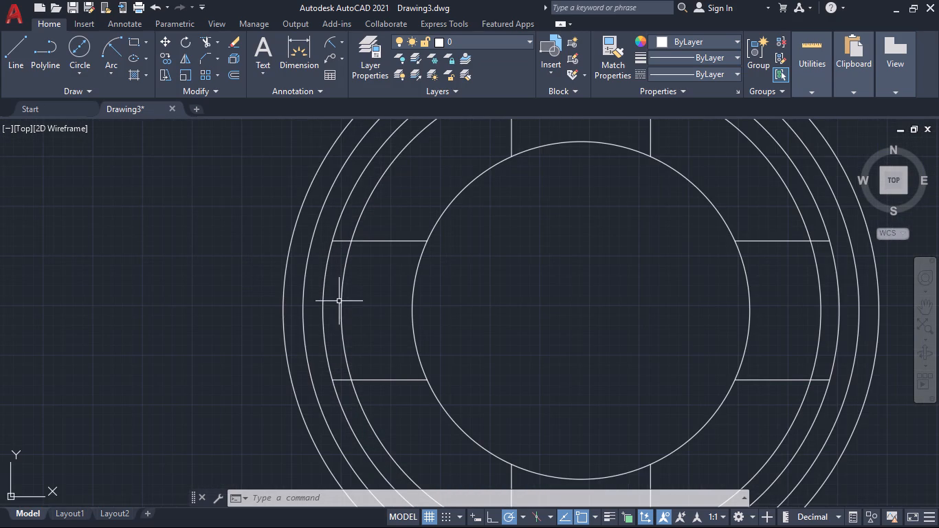
{"action": "type", "text": "TR"}
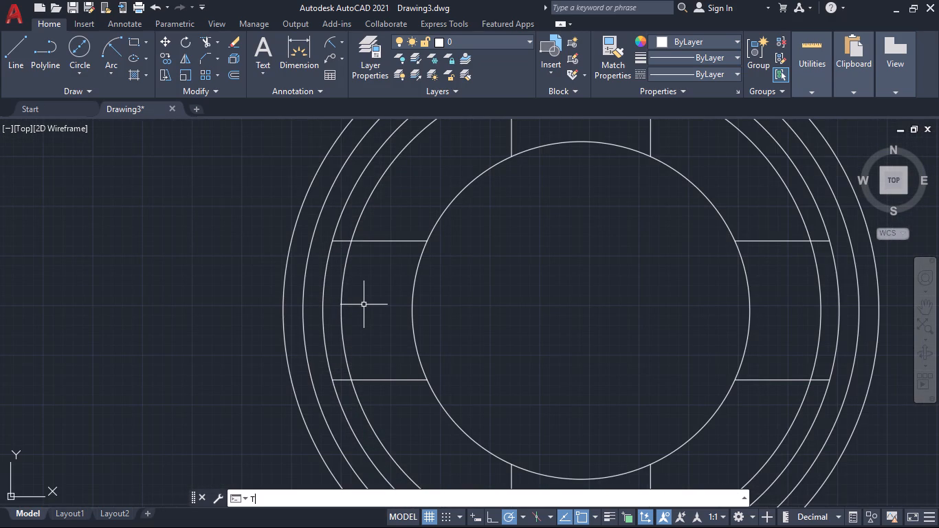
{"action": "key", "text": "Return"}
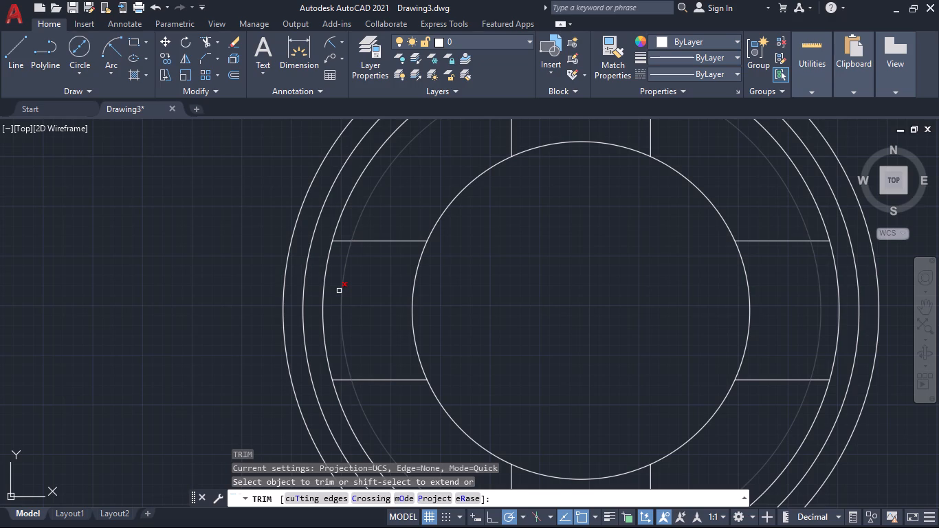
{"action": "left_click", "coordinate": [339, 291]}
{"action": "left_click", "coordinate": [353, 301]}
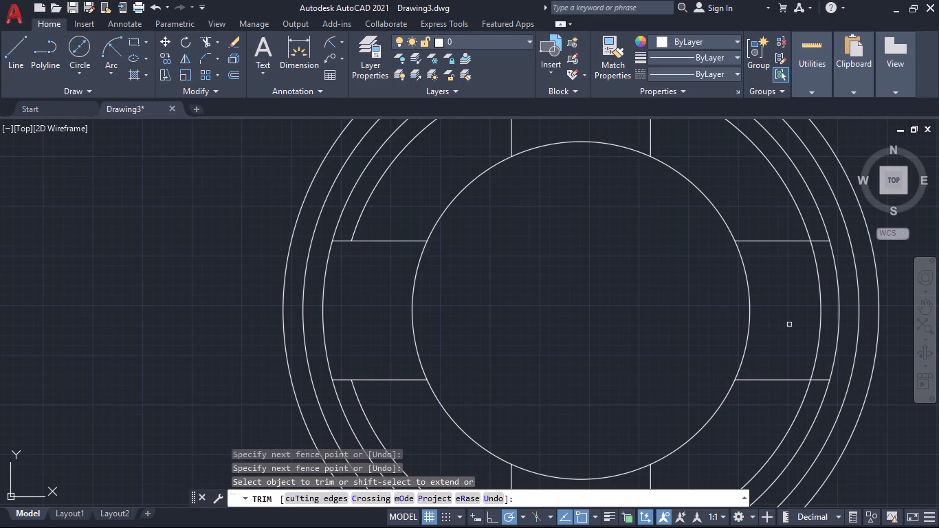
{"action": "left_click", "coordinate": [821, 324]}
{"action": "scroll", "coordinate": [788, 291], "scroll_direction": "down", "scroll_amount": 1}
{"action": "middle_click_drag", "start_coordinate": [787, 304], "coordinate": [781, 390]}
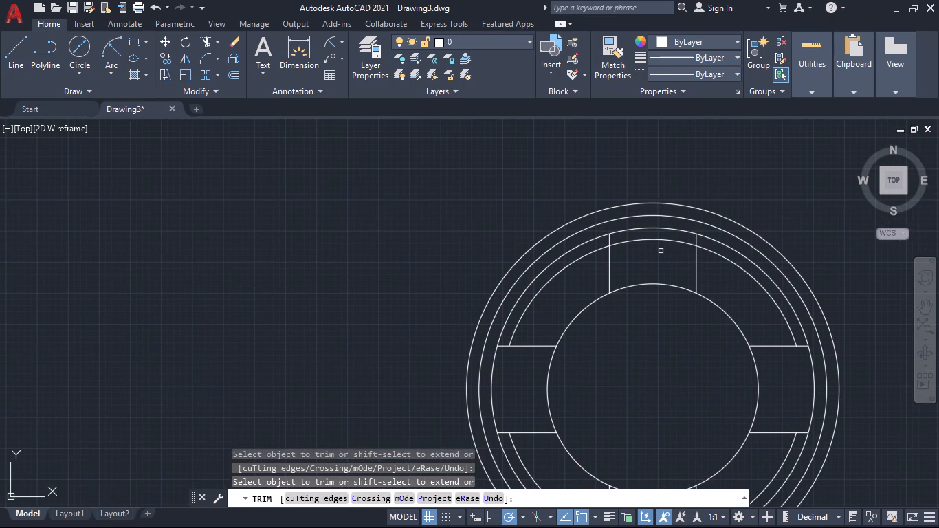
{"action": "left_click", "coordinate": [659, 239]}
{"action": "middle_click_drag", "start_coordinate": [666, 393], "coordinate": [628, 227]}
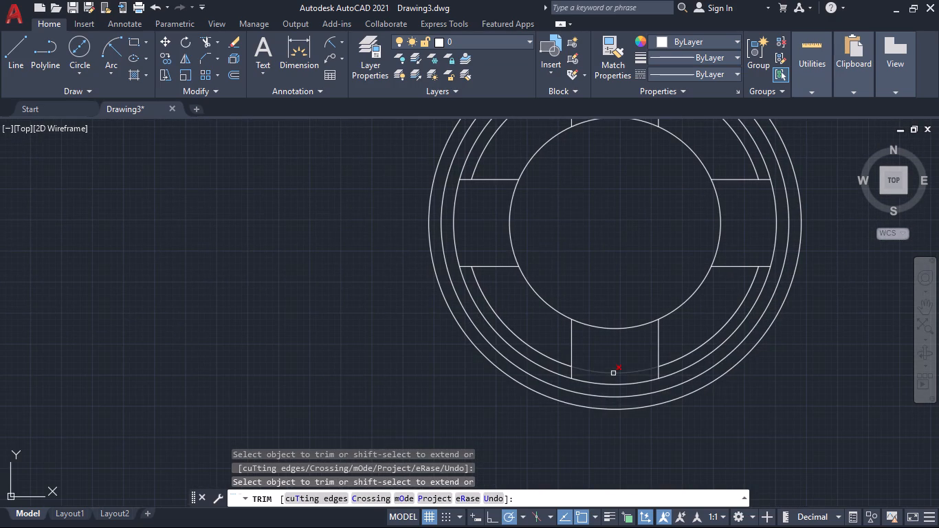
{"action": "left_click", "coordinate": [613, 373]}
{"action": "scroll", "coordinate": [621, 349], "scroll_direction": "down", "scroll_amount": 1}
{"action": "middle_click_drag", "start_coordinate": [825, 357], "coordinate": [714, 397]}
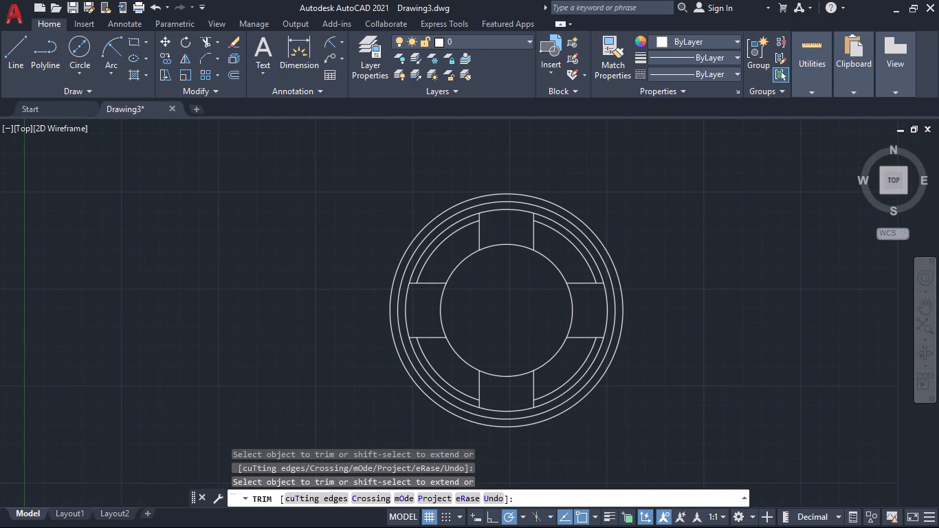
{"action": "key", "text": "Return"}
Add a centre mark to the outermost circle of the top view.
{"action": "middle_click_drag", "start_coordinate": [650, 361], "coordinate": [586, 394]}
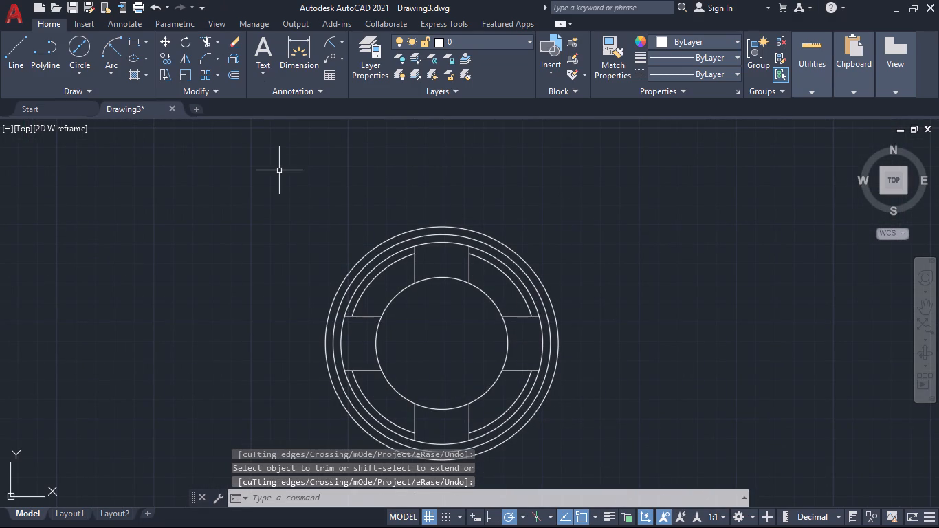
{"action": "type", "text": "CEN"}
{"action": "key", "text": "Return"}
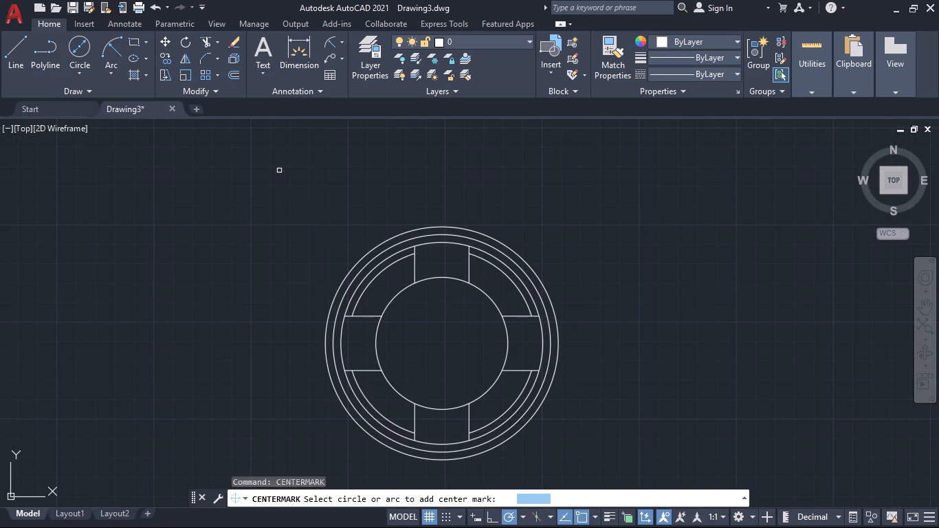
{"action": "left_click", "coordinate": [432, 225]}
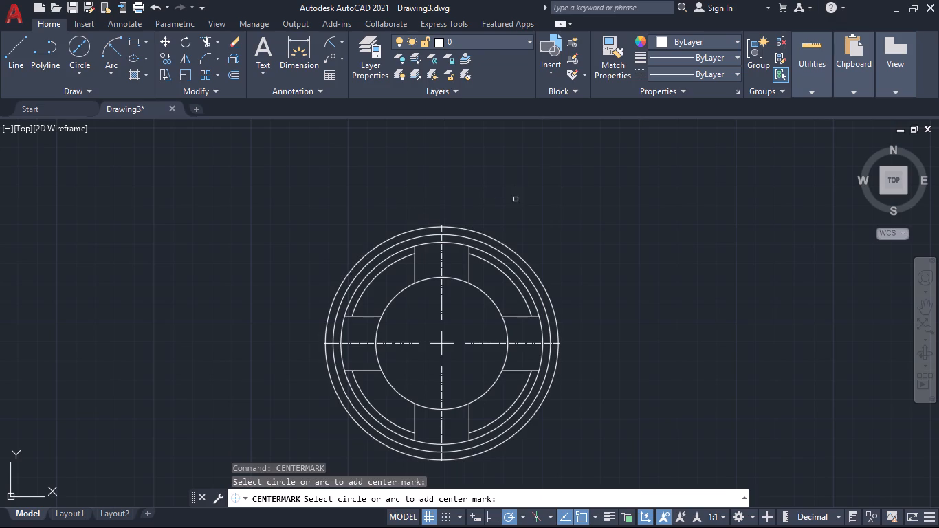
Add centre marks to both R2 arcs of the upper collar in the dimensioned front view.
{"action": "scroll", "coordinate": [634, 319], "scroll_direction": "down", "scroll_amount": 1}
{"action": "middle_click_drag", "start_coordinate": [652, 405], "coordinate": [583, 197]}
{"action": "scroll", "coordinate": [577, 261], "scroll_direction": "down", "scroll_amount": 2}
{"action": "middle_click_drag", "start_coordinate": [582, 272], "coordinate": [581, 126]}
{"action": "scroll", "coordinate": [582, 269], "scroll_direction": "up", "scroll_amount": 1}
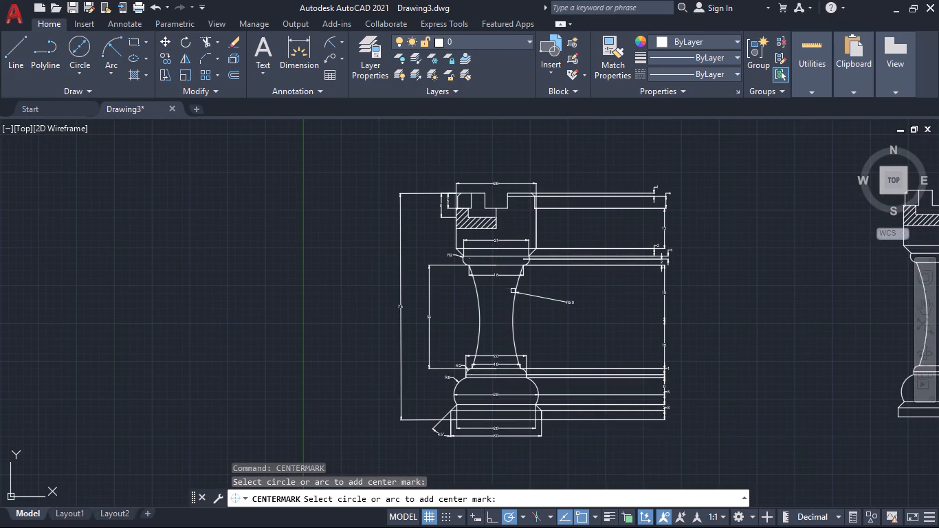
{"action": "scroll", "coordinate": [509, 286], "scroll_direction": "up", "scroll_amount": 4}
{"action": "middle_click_drag", "start_coordinate": [640, 230], "coordinate": [634, 450]}
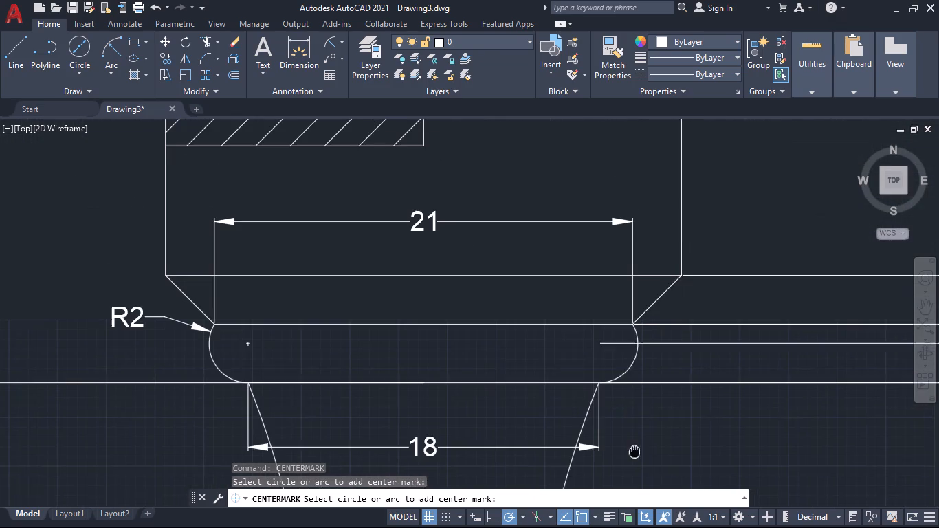
{"action": "middle_click_drag", "start_coordinate": [634, 450], "coordinate": [634, 451]}
{"action": "left_click", "coordinate": [637, 355]}
{"action": "left_click", "coordinate": [212, 357]}
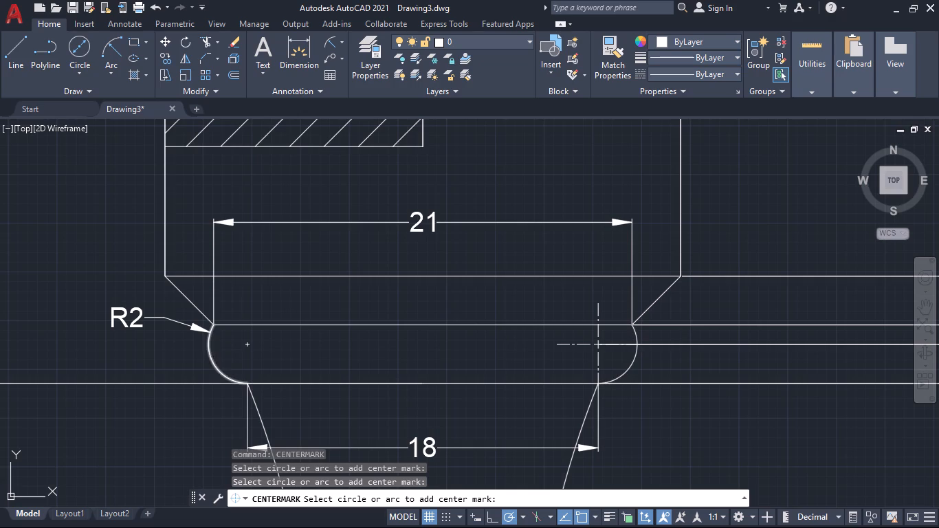
Add centre marks to both R2 arcs just above the base bulge in the dimensioned front view.
{"action": "scroll", "coordinate": [393, 298], "scroll_direction": "down", "scroll_amount": 1}
{"action": "middle_click_drag", "start_coordinate": [491, 203], "coordinate": [491, 284]}
{"action": "scroll", "coordinate": [492, 285], "scroll_direction": "down", "scroll_amount": 1}
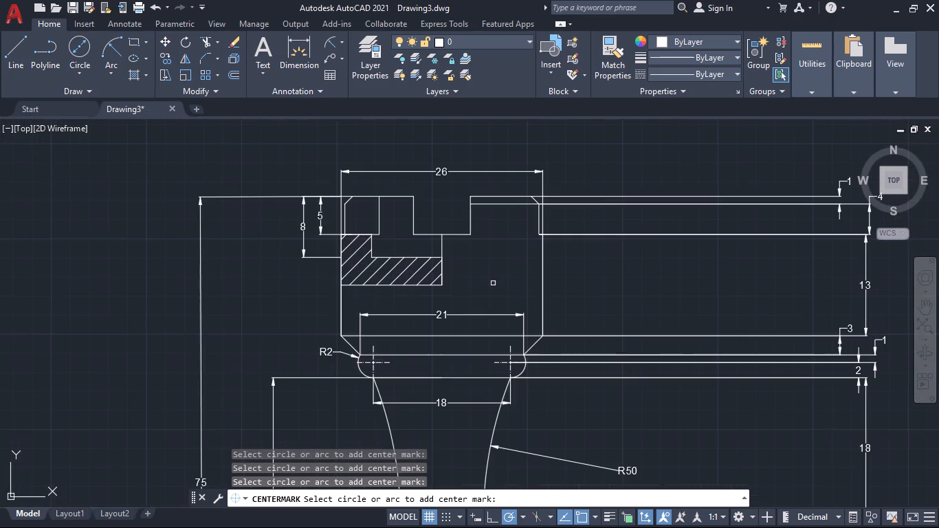
{"action": "middle_click_drag", "start_coordinate": [587, 305], "coordinate": [604, 148]}
{"action": "middle_click_drag", "start_coordinate": [599, 284], "coordinate": [612, 159]}
{"action": "middle_click_drag", "start_coordinate": [610, 300], "coordinate": [657, 162]}
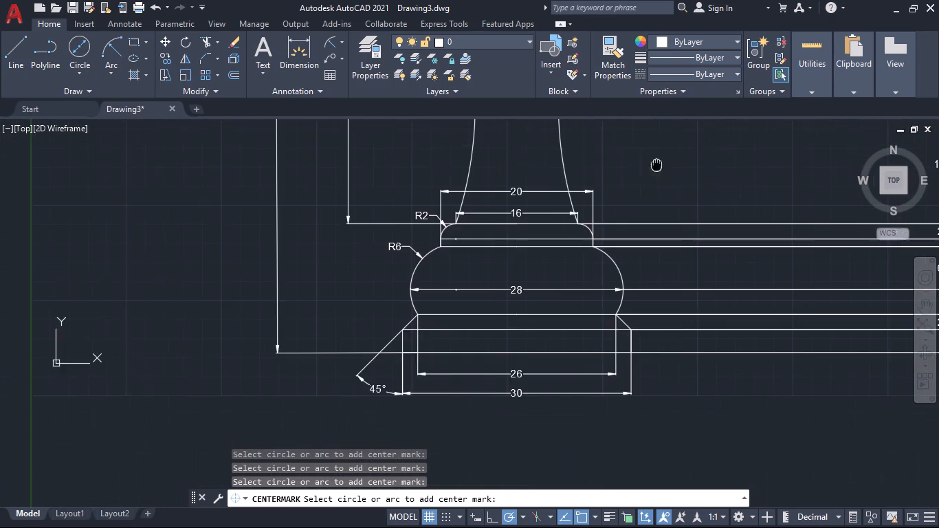
{"action": "middle_click_drag", "start_coordinate": [657, 162], "coordinate": [656, 165]}
{"action": "scroll", "coordinate": [581, 226], "scroll_direction": "up", "scroll_amount": 2}
{"action": "left_click", "coordinate": [599, 225]}
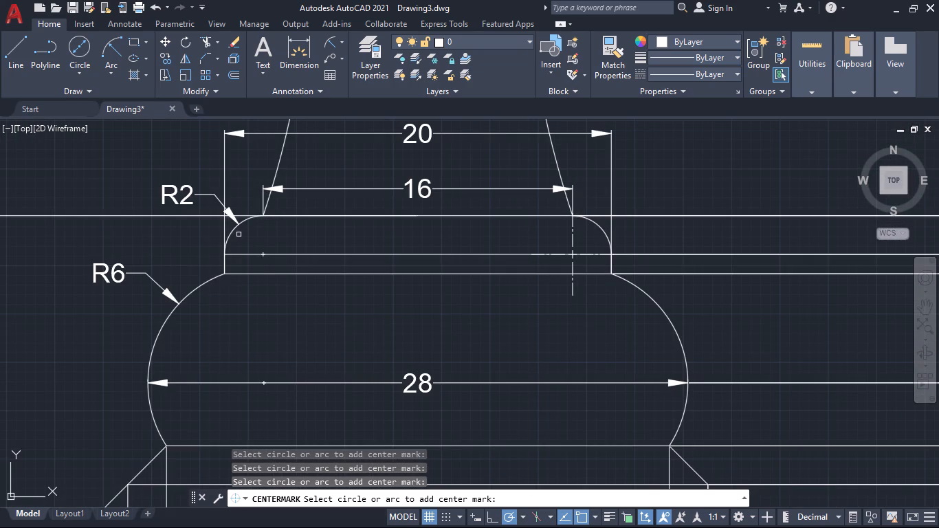
{"action": "left_click", "coordinate": [229, 232]}
Add centre marks to both R6 arcs of the base bulge and finish the centre mark command.
{"action": "middle_click_drag", "start_coordinate": [357, 324], "coordinate": [405, 175]}
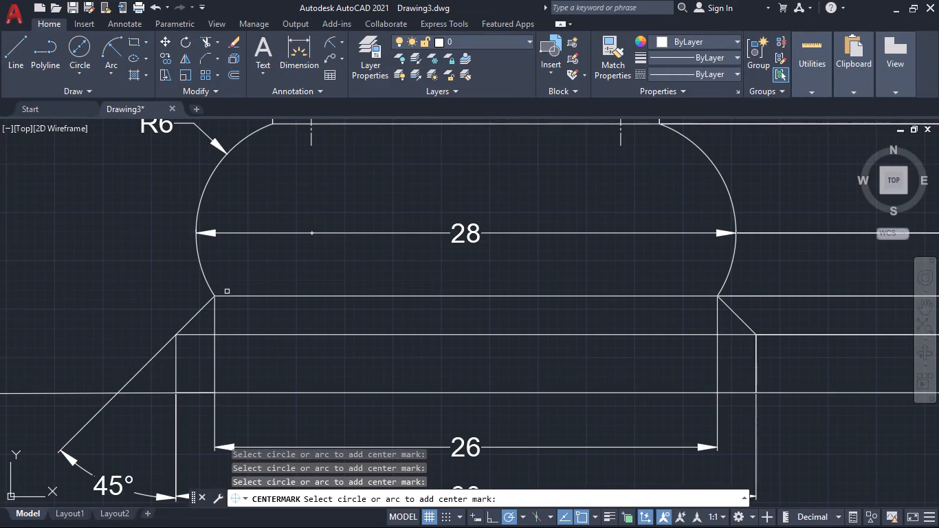
{"action": "left_click", "coordinate": [201, 210]}
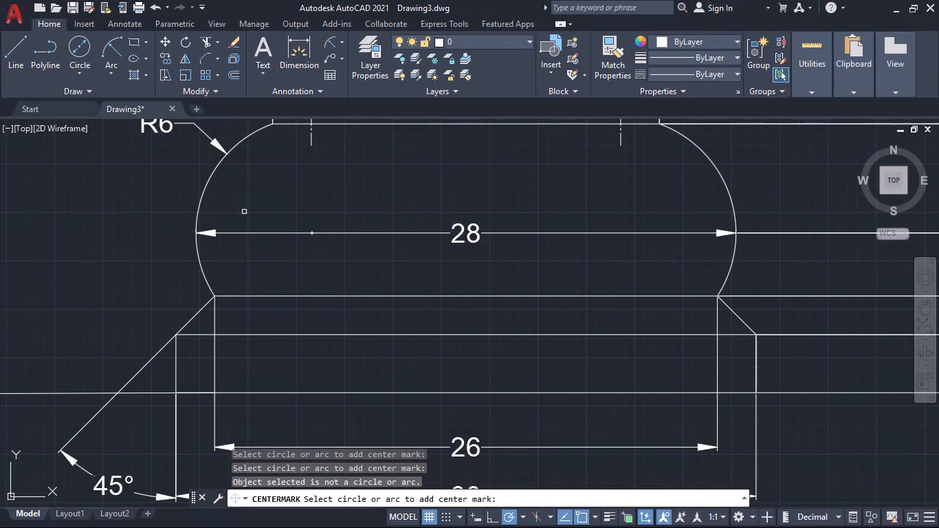
{"action": "scroll", "coordinate": [351, 245], "scroll_direction": "down", "scroll_amount": 3}
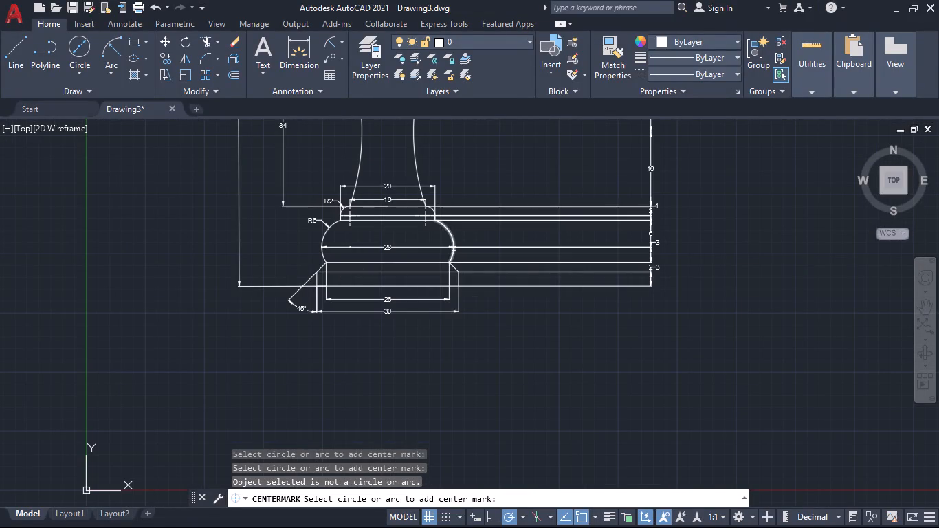
{"action": "left_click", "coordinate": [450, 241]}
{"action": "left_click", "coordinate": [452, 239]}
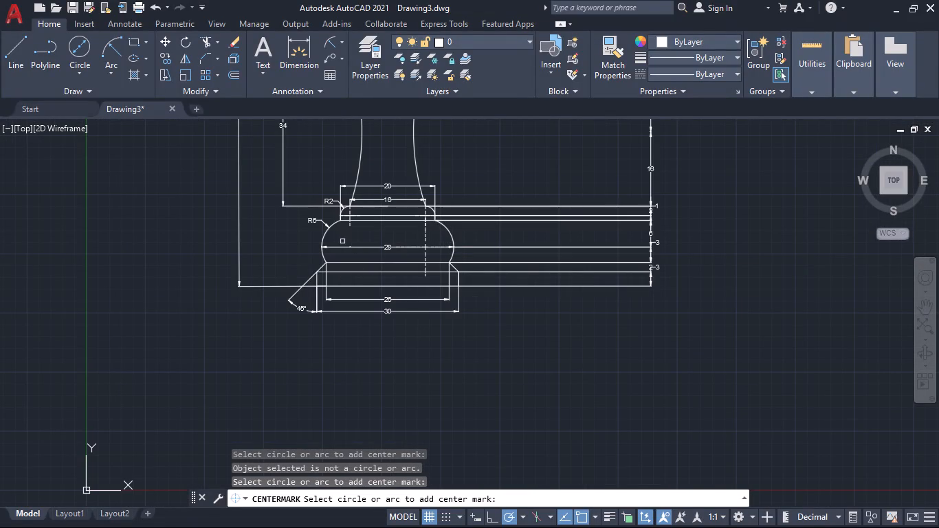
{"action": "left_click", "coordinate": [324, 238]}
{"action": "scroll", "coordinate": [472, 280], "scroll_direction": "down", "scroll_amount": 1}
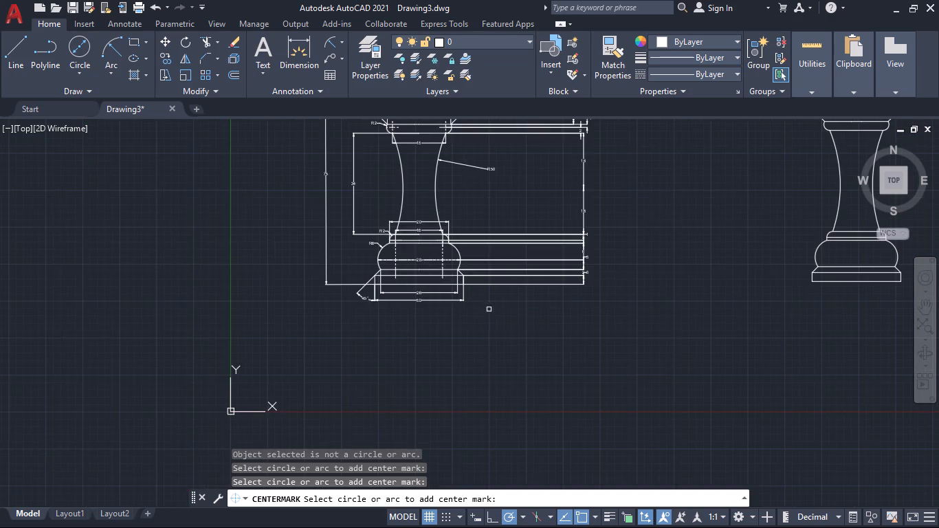
{"action": "middle_click_drag", "start_coordinate": [490, 309], "coordinate": [511, 360]}
{"action": "scroll", "coordinate": [480, 267], "scroll_direction": "up", "scroll_amount": 2}
{"action": "middle_click_drag", "start_coordinate": [571, 270], "coordinate": [555, 402]}
{"action": "scroll", "coordinate": [632, 333], "scroll_direction": "down", "scroll_amount": 1}
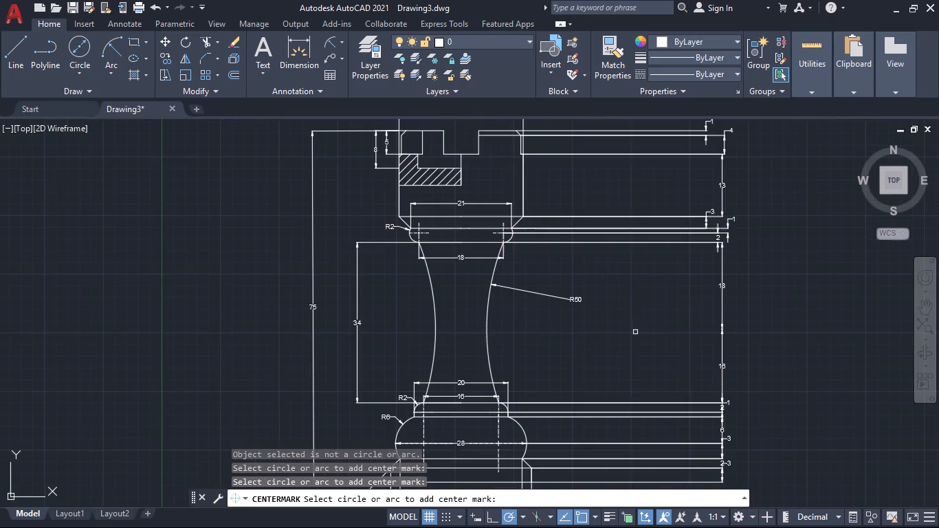
{"action": "middle_click_drag", "start_coordinate": [636, 323], "coordinate": [601, 383]}
{"action": "key", "text": "Escape"}
Extend both ends of the top view's horizontal centre line outward by 3 mm.
{"action": "middle_click_drag", "start_coordinate": [591, 377], "coordinate": [604, 501]}
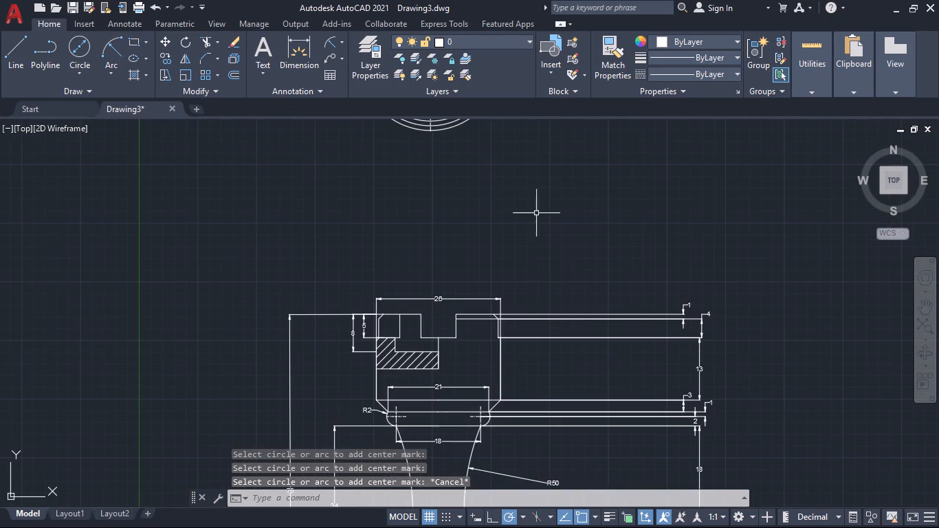
{"action": "middle_click_drag", "start_coordinate": [531, 211], "coordinate": [544, 399]}
{"action": "scroll", "coordinate": [503, 327], "scroll_direction": "up", "scroll_amount": 1}
{"action": "middle_click_drag", "start_coordinate": [533, 330], "coordinate": [569, 491]}
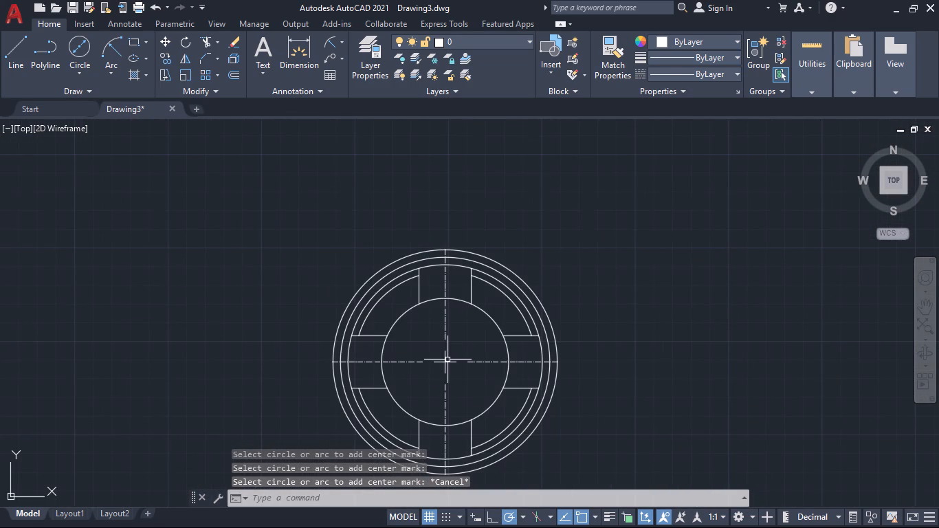
{"action": "left_click", "coordinate": [444, 364]}
{"action": "scroll", "coordinate": [547, 374], "scroll_direction": "up", "scroll_amount": 4}
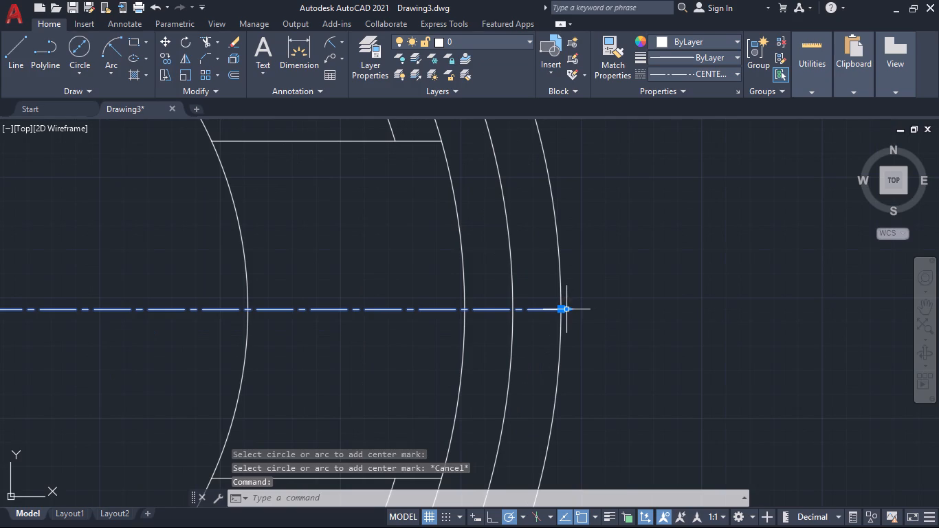
{"action": "left_click", "coordinate": [568, 307]}
{"action": "key", "text": "3"}
{"action": "key", "text": "Return"}
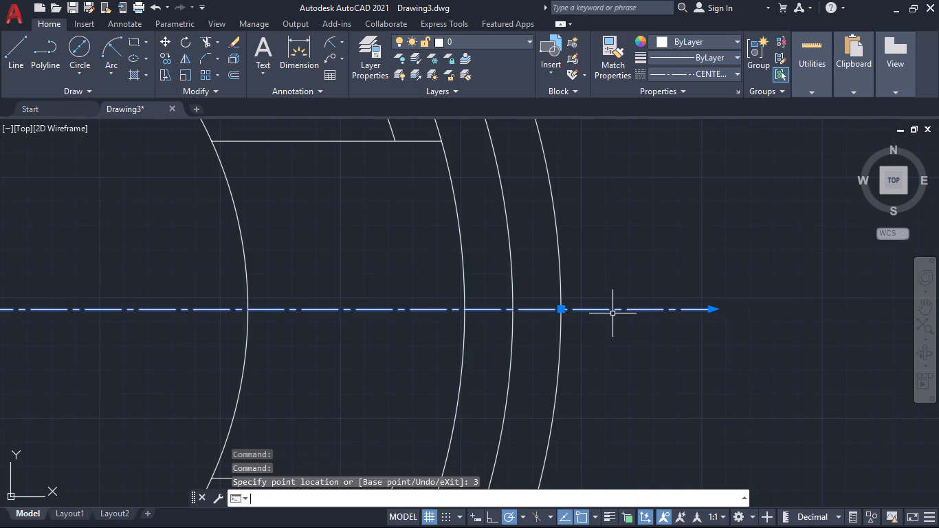
{"action": "scroll", "coordinate": [614, 316], "scroll_direction": "down", "scroll_amount": 4}
{"action": "scroll", "coordinate": [386, 334], "scroll_direction": "up", "scroll_amount": 5}
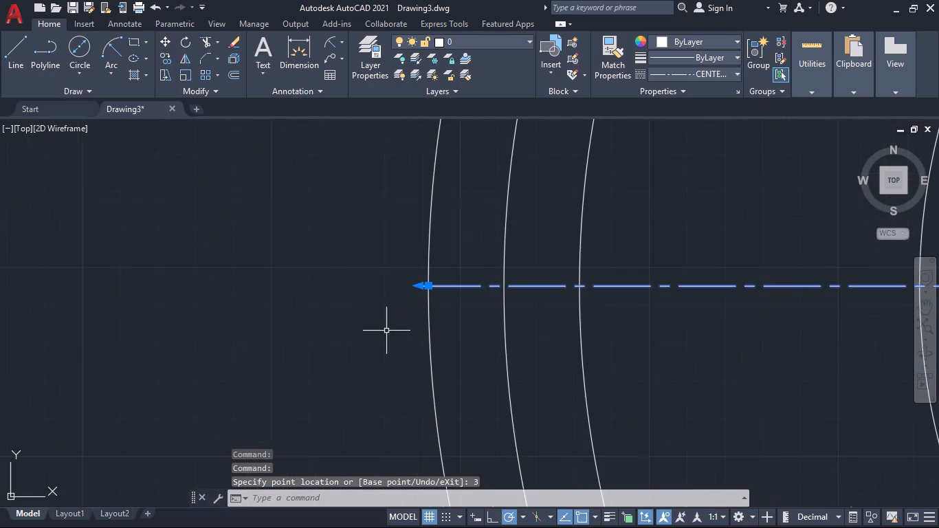
{"action": "left_click", "coordinate": [419, 285]}
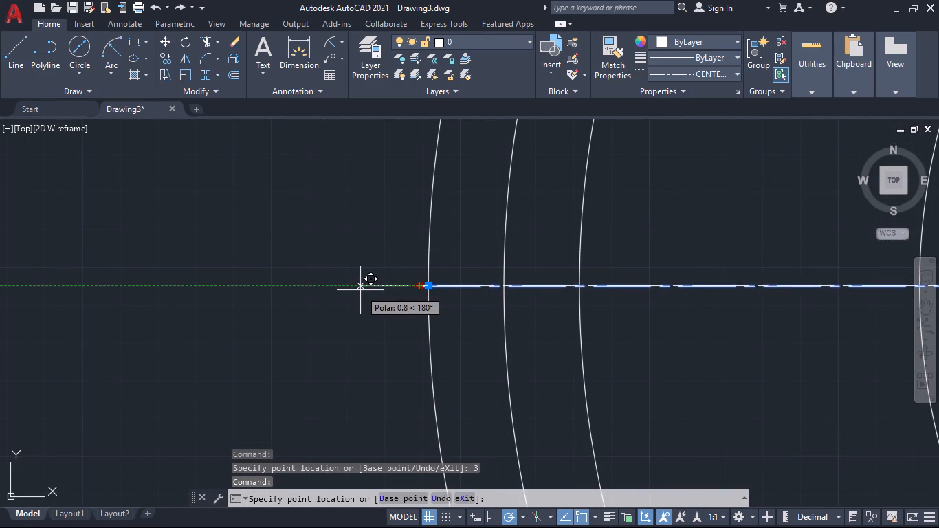
{"action": "key", "text": "3"}
{"action": "key", "text": "Return"}
Extend the upper end of the top view's vertical centre line outward by 3 mm.
{"action": "scroll", "coordinate": [386, 313], "scroll_direction": "down", "scroll_amount": 3}
{"action": "middle_click_drag", "start_coordinate": [650, 229], "coordinate": [644, 253]}
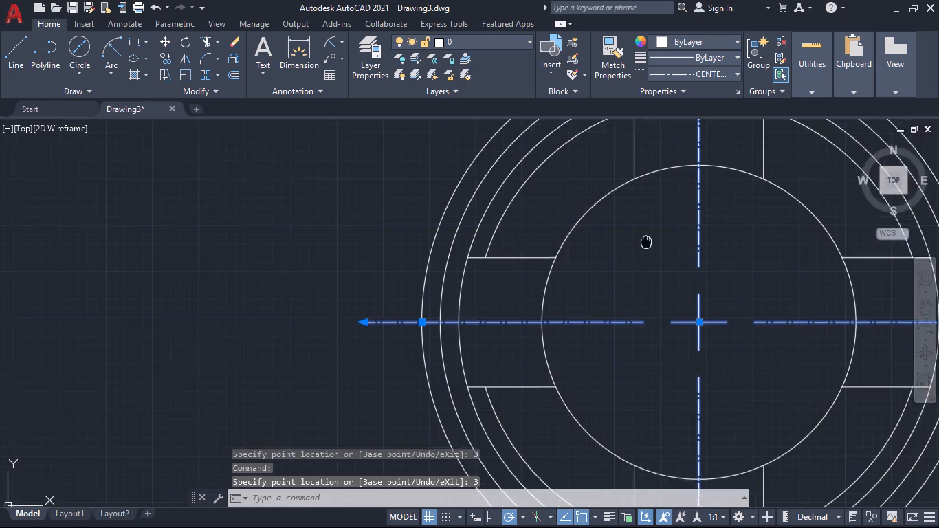
{"action": "middle_click_drag", "start_coordinate": [644, 253], "coordinate": [485, 490]}
{"action": "scroll", "coordinate": [532, 313], "scroll_direction": "up", "scroll_amount": 4}
{"action": "left_click", "coordinate": [531, 261]}
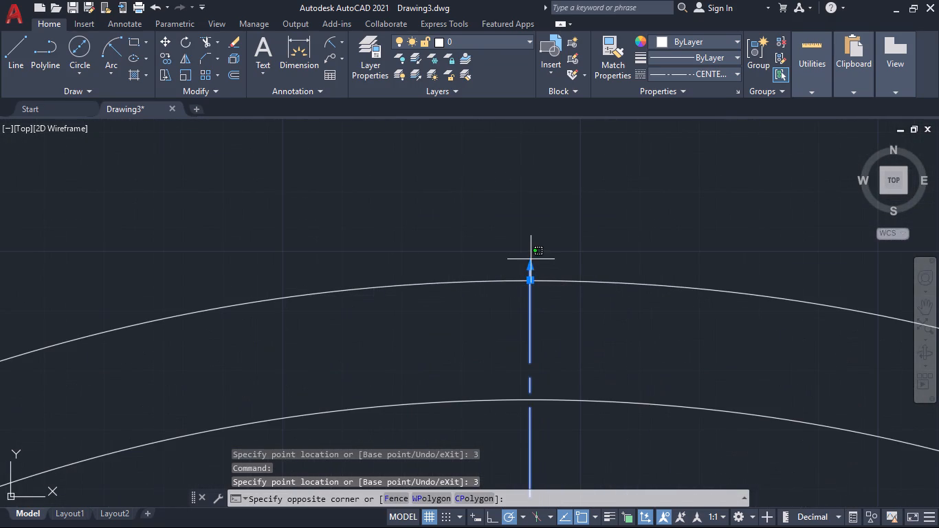
{"action": "left_click", "coordinate": [530, 269]}
{"action": "left_click", "coordinate": [529, 269]}
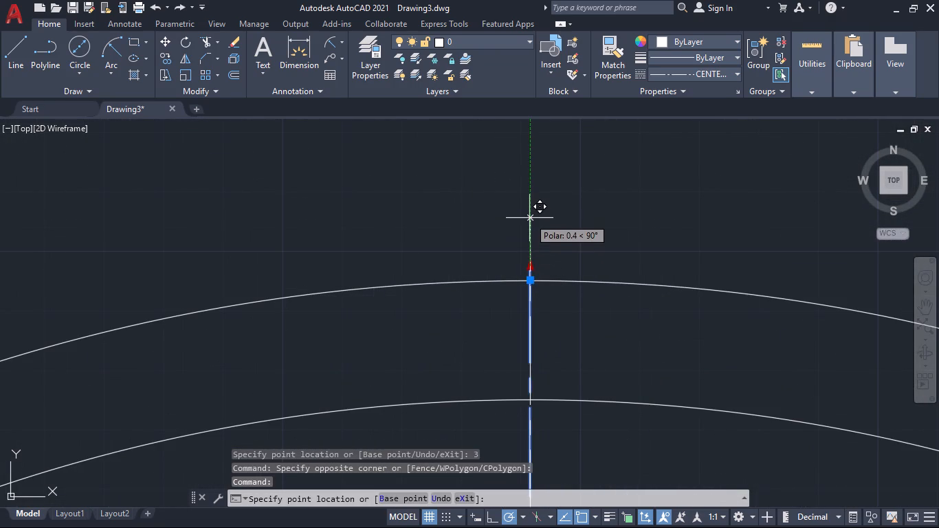
{"action": "key", "text": "3"}
{"action": "key", "text": "Return"}
Extend the lower end of the top view's vertical centre line outward by 3 mm and deselect the centre mark.
{"action": "scroll", "coordinate": [551, 228], "scroll_direction": "down", "scroll_amount": 5}
{"action": "middle_click_drag", "start_coordinate": [590, 342], "coordinate": [546, 109]}
{"action": "scroll", "coordinate": [546, 104], "scroll_direction": "up", "scroll_amount": 1}
{"action": "scroll", "coordinate": [509, 360], "scroll_direction": "up", "scroll_amount": 4}
{"action": "left_click", "coordinate": [531, 339]}
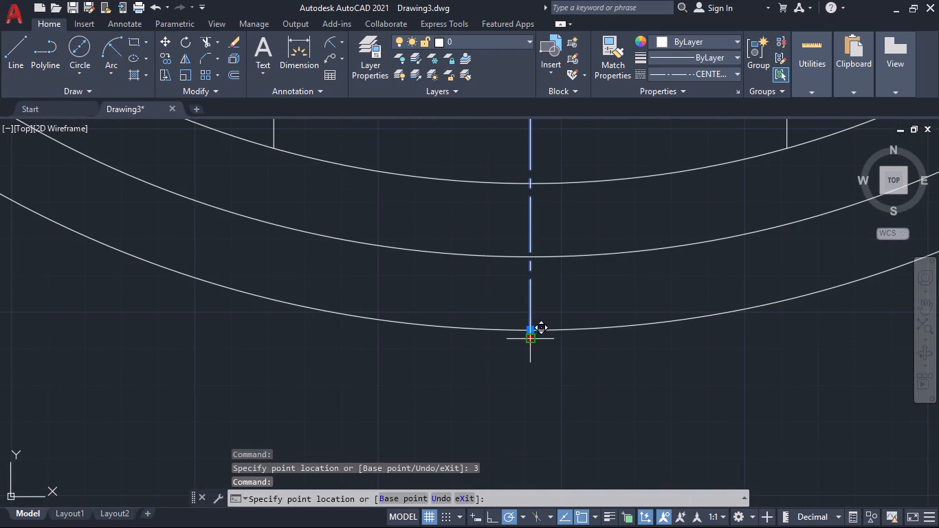
{"action": "key", "text": "3"}
{"action": "key", "text": "Return"}
{"action": "scroll", "coordinate": [583, 409], "scroll_direction": "down", "scroll_amount": 2}
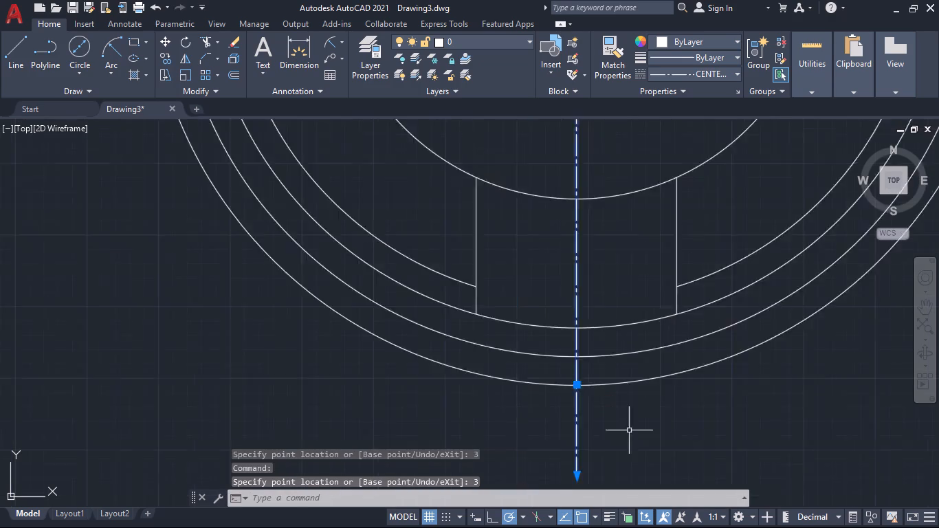
{"action": "scroll", "coordinate": [631, 430], "scroll_direction": "down", "scroll_amount": 1}
{"action": "scroll", "coordinate": [764, 410], "scroll_direction": "down", "scroll_amount": 2}
{"action": "middle_click_drag", "start_coordinate": [815, 388], "coordinate": [612, 448]}
{"action": "scroll", "coordinate": [792, 407], "scroll_direction": "up", "scroll_amount": 1}
{"action": "key", "text": "Escape"}
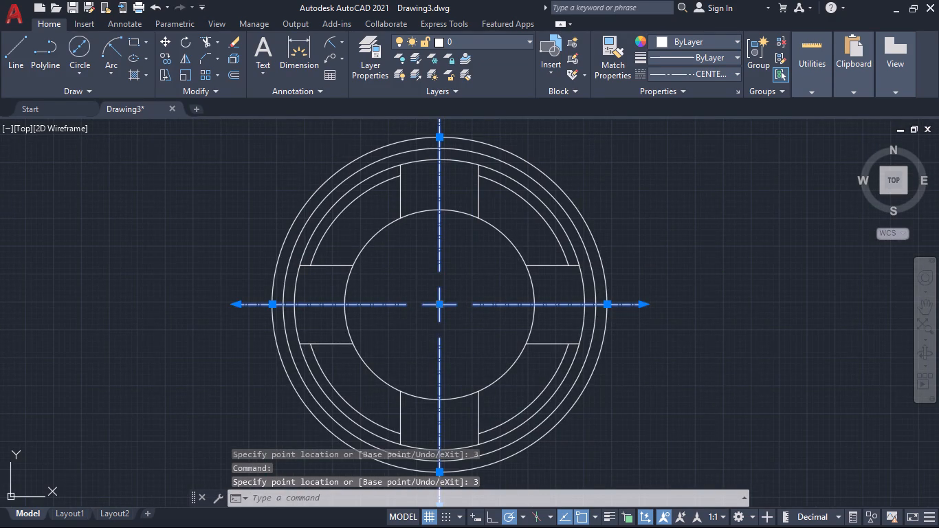
Dimension the width of the top view's right-hand notch between its outer corners, placing the dimension outside the outermost circle.
{"action": "scroll", "coordinate": [624, 422], "scroll_direction": "down", "scroll_amount": 2}
{"action": "middle_click_drag", "start_coordinate": [655, 401], "coordinate": [641, 421]}
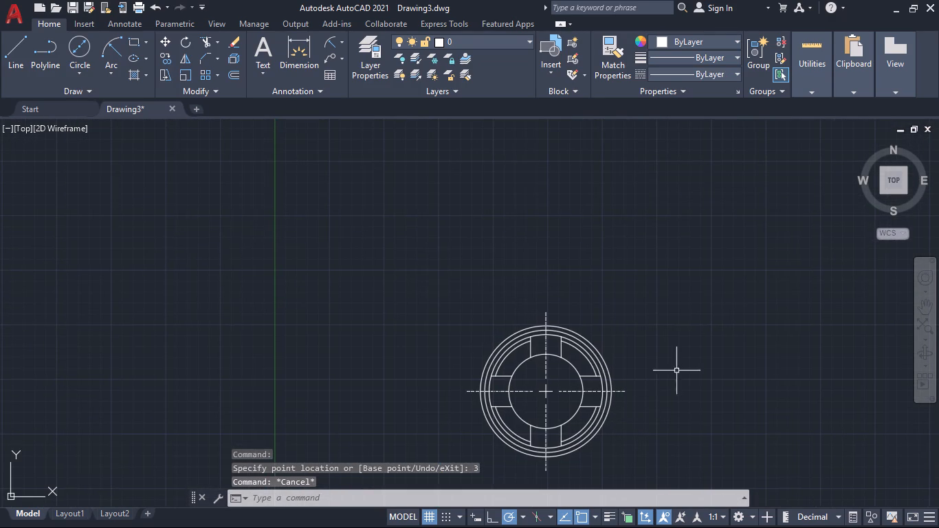
{"action": "middle_click_drag", "start_coordinate": [686, 333], "coordinate": [631, 276]}
{"action": "scroll", "coordinate": [599, 305], "scroll_direction": "up", "scroll_amount": 1}
{"action": "middle_click_drag", "start_coordinate": [612, 320], "coordinate": [612, 310]}
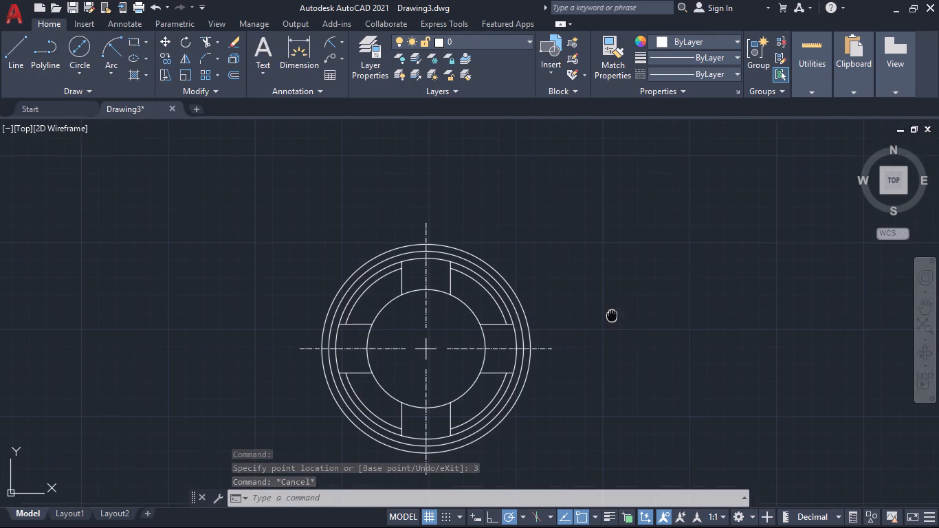
{"action": "middle_click_drag", "start_coordinate": [612, 310], "coordinate": [608, 283]}
{"action": "scroll", "coordinate": [550, 339], "scroll_direction": "up", "scroll_amount": 2}
{"action": "middle_click_drag", "start_coordinate": [542, 332], "coordinate": [554, 380]}
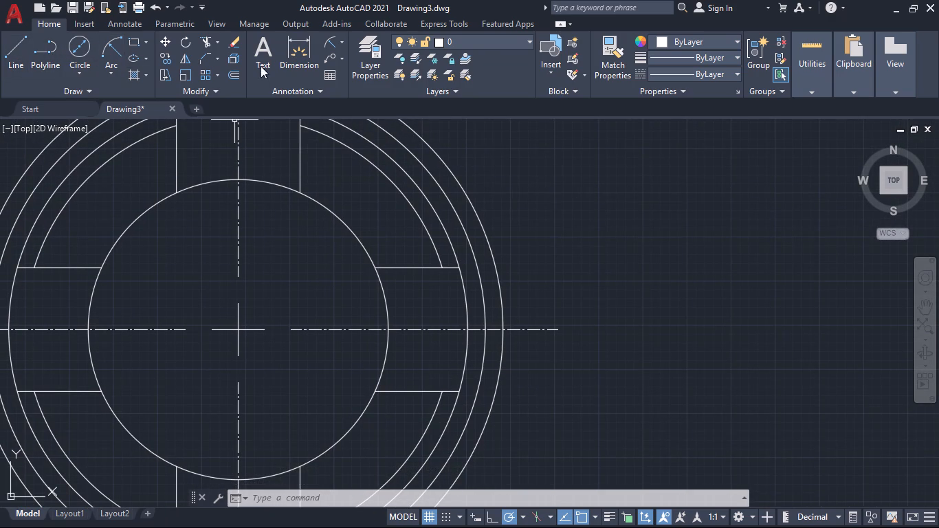
{"action": "left_click", "coordinate": [300, 41]}
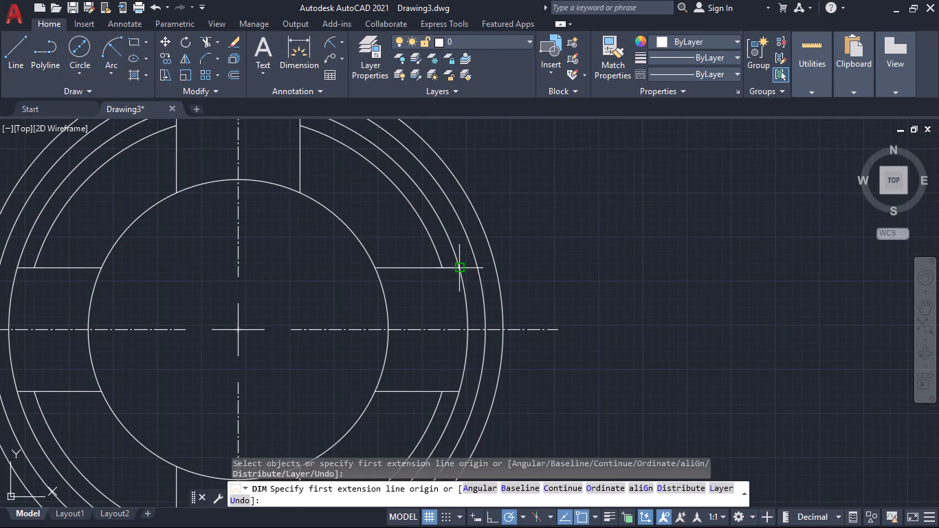
{"action": "scroll", "coordinate": [457, 269], "scroll_direction": "up", "scroll_amount": 3}
{"action": "left_click", "coordinate": [454, 263]}
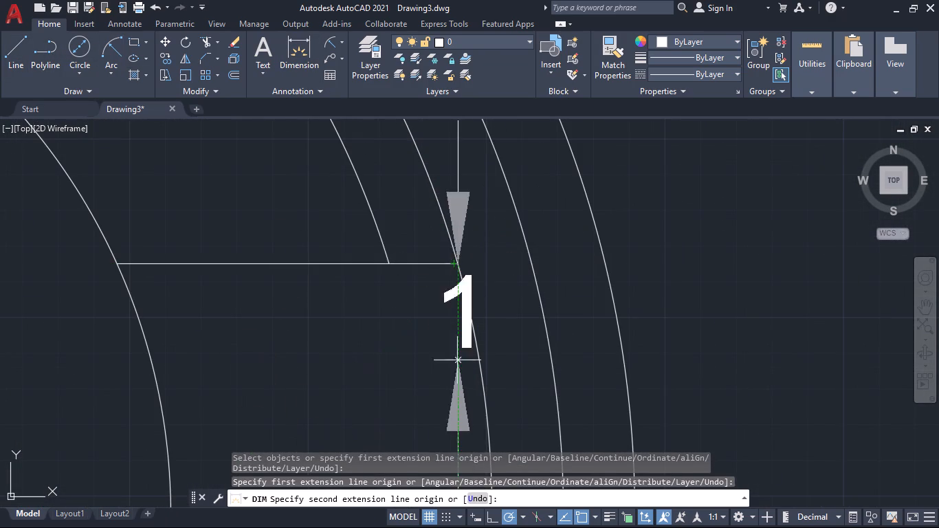
{"action": "middle_click_drag", "start_coordinate": [457, 360], "coordinate": [454, 192]}
{"action": "scroll", "coordinate": [454, 239], "scroll_direction": "down", "scroll_amount": 3}
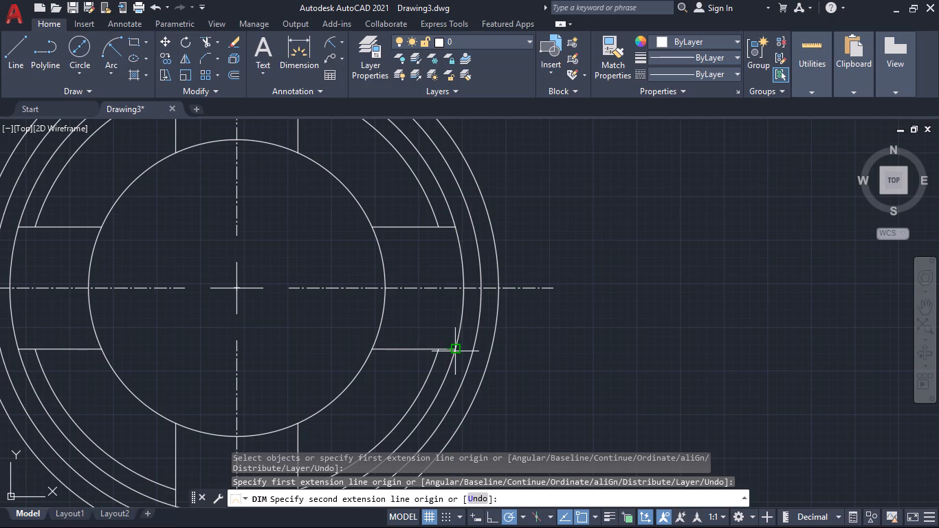
{"action": "scroll", "coordinate": [455, 349], "scroll_direction": "up", "scroll_amount": 4}
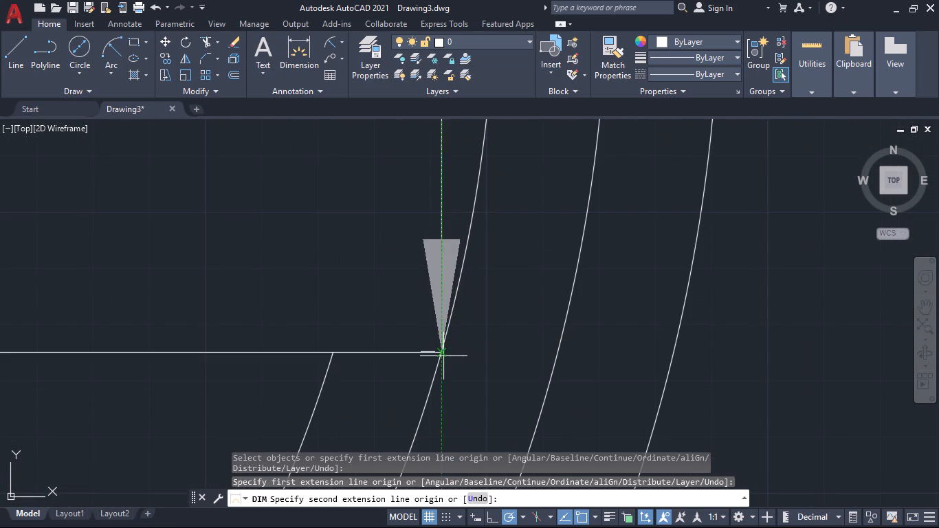
{"action": "left_click", "coordinate": [442, 352]}
{"action": "scroll", "coordinate": [750, 310], "scroll_direction": "down", "scroll_amount": 3}
{"action": "middle_click_drag", "start_coordinate": [780, 307], "coordinate": [577, 342]}
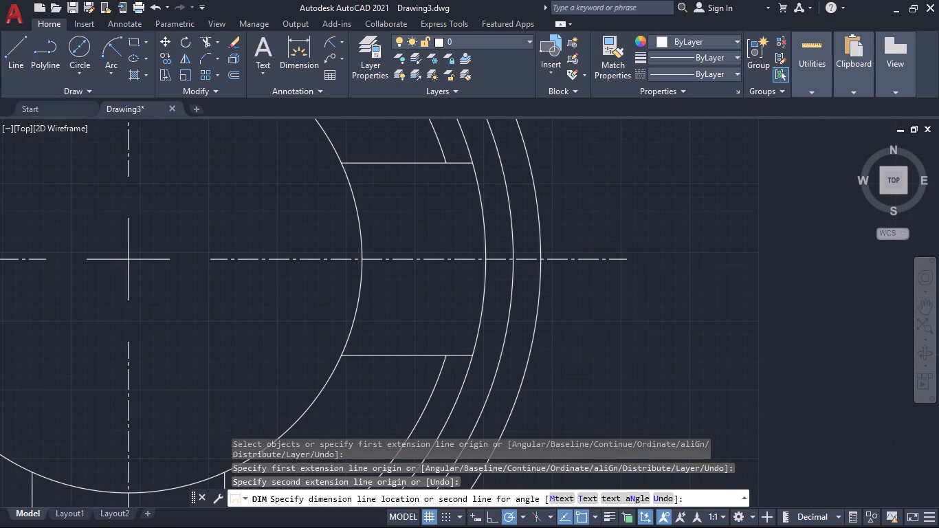
{"action": "left_click", "coordinate": [657, 333]}
Add a diameter dimension to the top view's outermost circle, with its text outside at the upper left.
{"action": "scroll", "coordinate": [740, 350], "scroll_direction": "down", "scroll_amount": 2}
{"action": "middle_click_drag", "start_coordinate": [780, 364], "coordinate": [685, 310]}
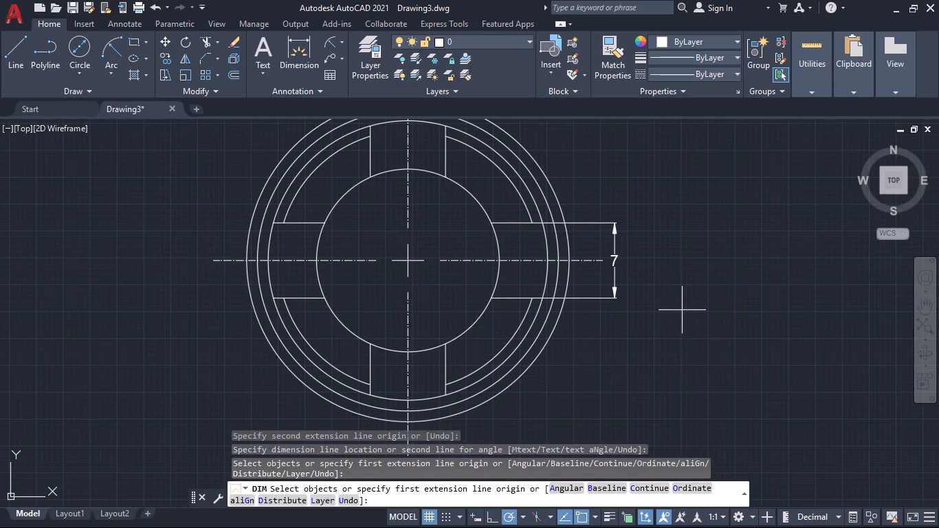
{"action": "middle_click_drag", "start_coordinate": [681, 310], "coordinate": [659, 287]}
{"action": "scroll", "coordinate": [659, 300], "scroll_direction": "down", "scroll_amount": 1}
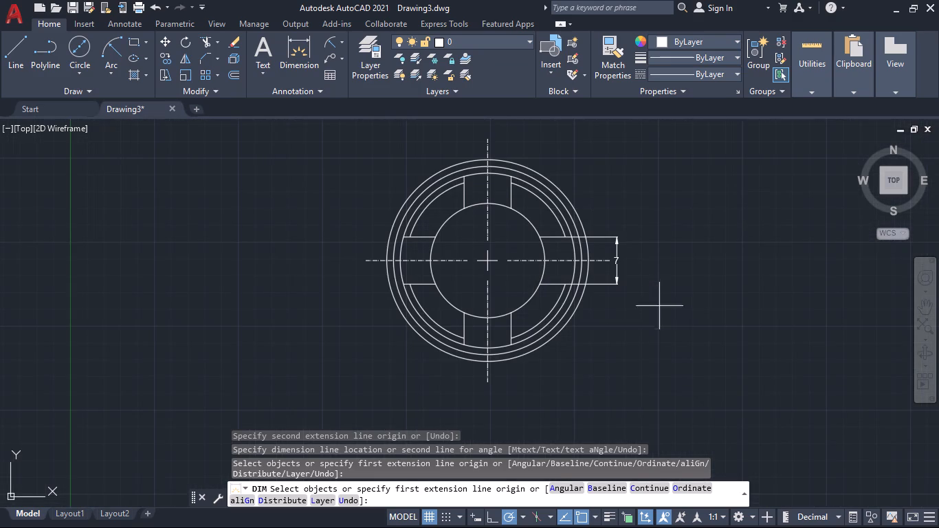
{"action": "middle_click_drag", "start_coordinate": [656, 326], "coordinate": [663, 309]}
{"action": "middle_click_drag", "start_coordinate": [654, 326], "coordinate": [687, 428]}
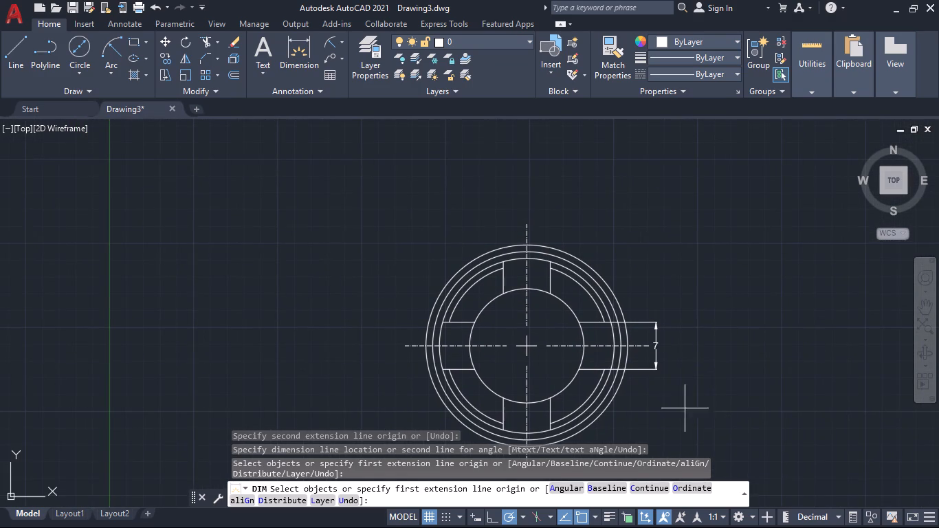
{"action": "left_click", "coordinate": [573, 255]}
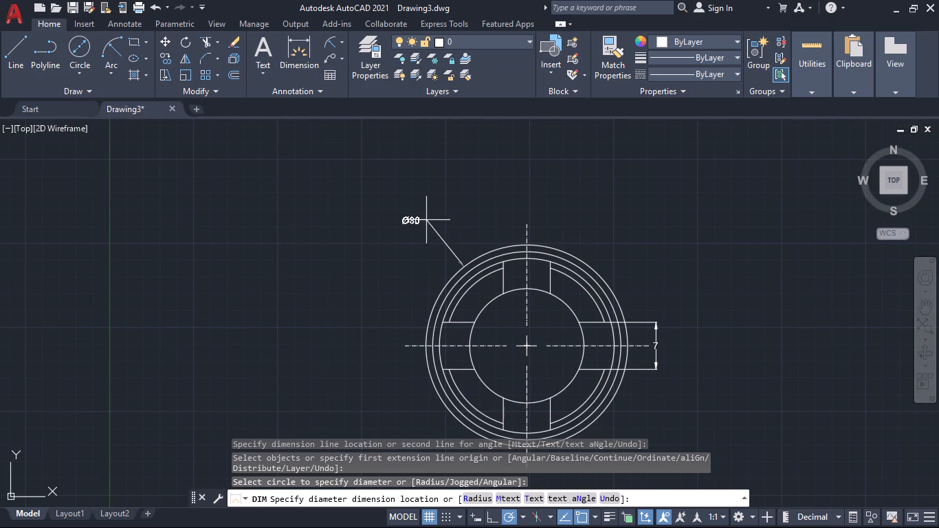
{"action": "left_click", "coordinate": [426, 219]}
Add a diameter dimension to the top view's inner circle, with its text outside at the lower left, and finish dimensioning.
{"action": "middle_click_drag", "start_coordinate": [696, 262], "coordinate": [700, 204]}
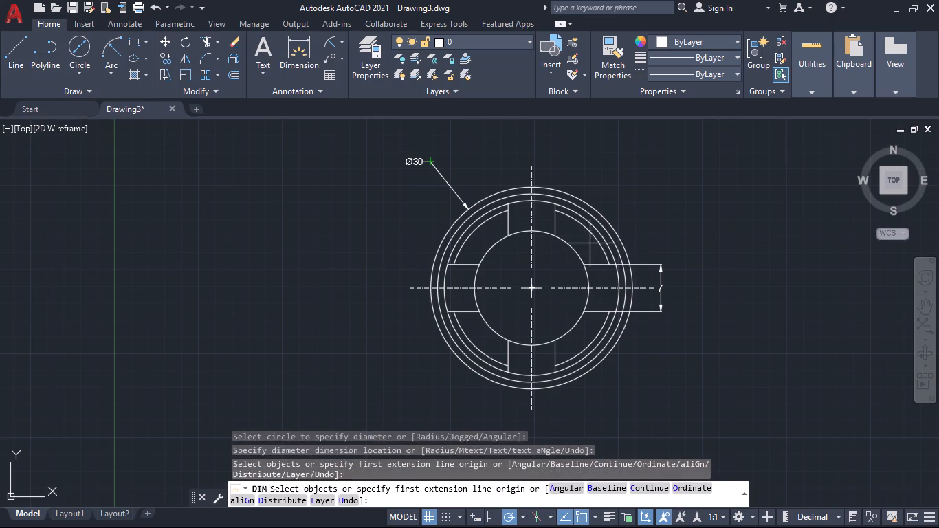
{"action": "left_click", "coordinate": [573, 247]}
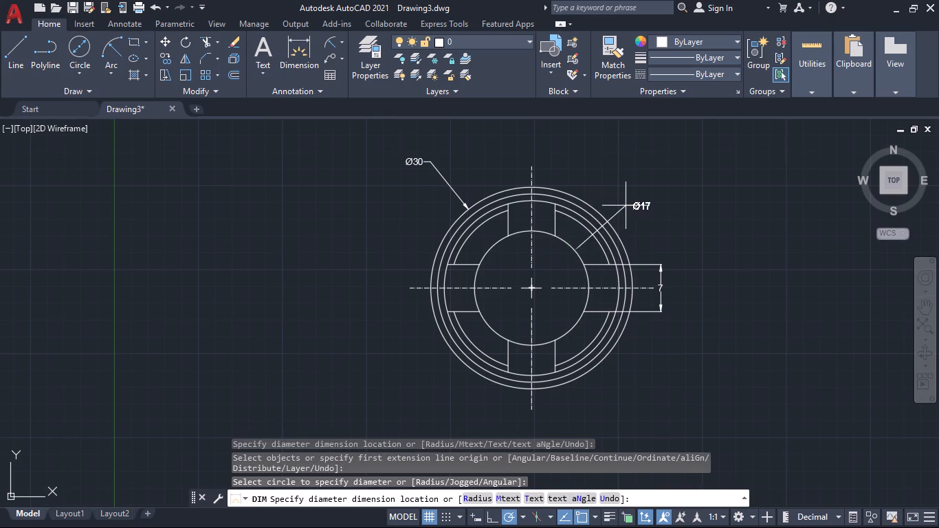
{"action": "left_click", "coordinate": [445, 406]}
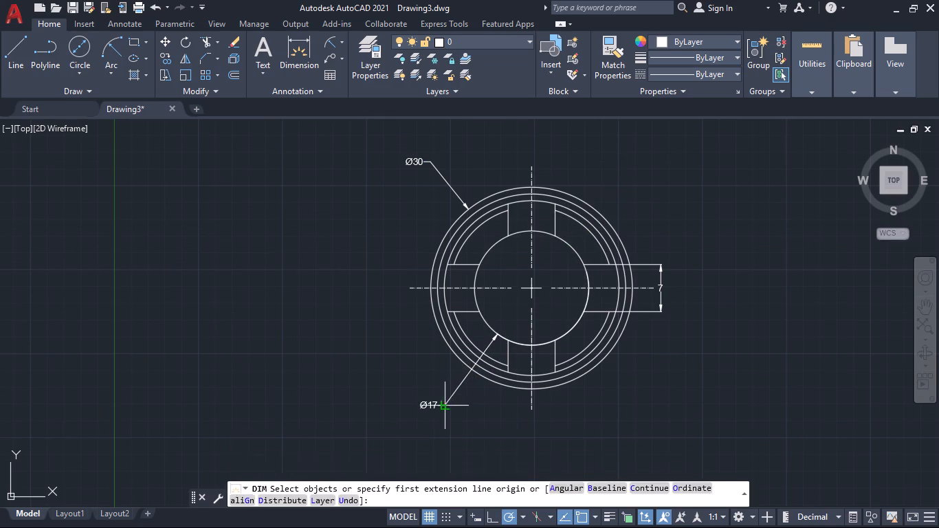
{"action": "middle_click_drag", "start_coordinate": [672, 406], "coordinate": [645, 346]}
{"action": "scroll", "coordinate": [637, 345], "scroll_direction": "down", "scroll_amount": 1}
{"action": "middle_click_drag", "start_coordinate": [637, 342], "coordinate": [622, 343]}
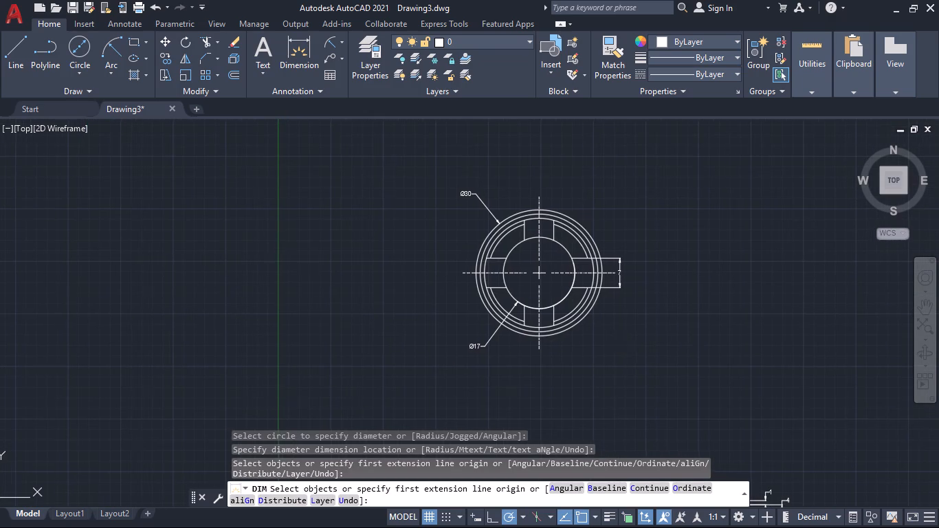
{"action": "key", "text": "Escape"}
Set Dim line forced to On in the properties of the inner circle's diameter dimension, then close the properties and deselect it.
{"action": "left_click", "coordinate": [489, 340]}
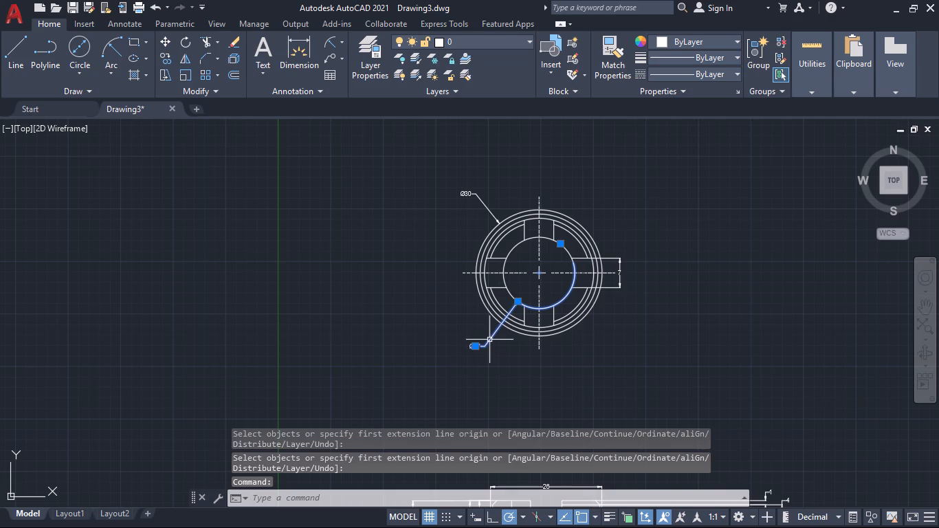
{"action": "key", "text": "ctrl+1"}
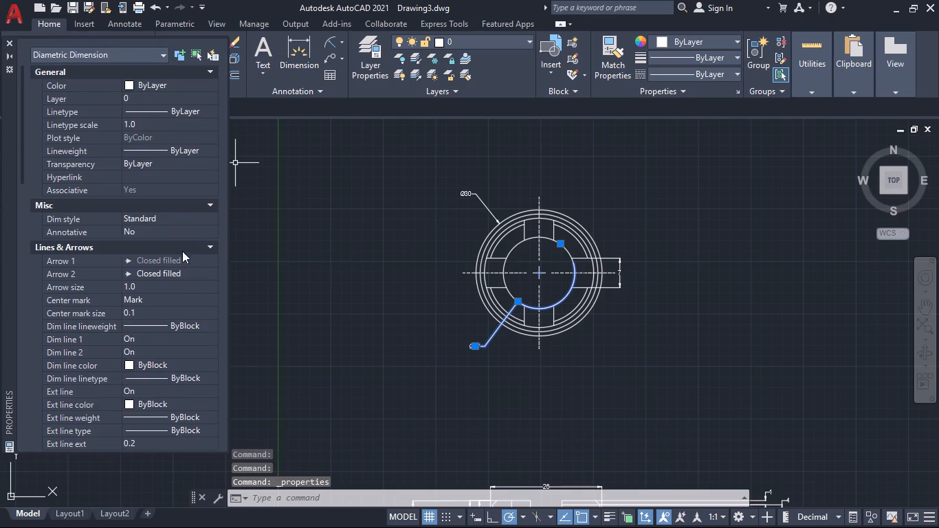
{"action": "scroll", "coordinate": [179, 311], "scroll_direction": "down", "scroll_amount": 1}
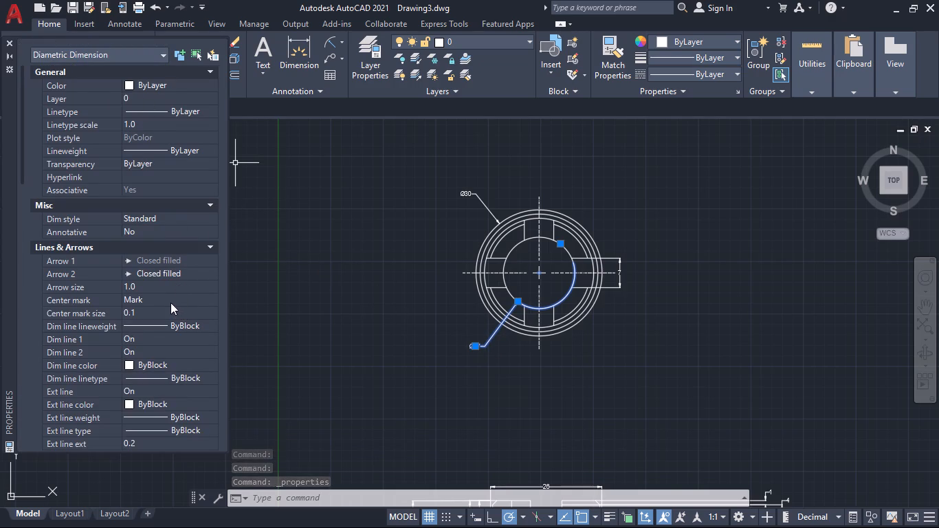
{"action": "left_click", "coordinate": [180, 276]}
{"action": "left_click", "coordinate": [206, 272]}
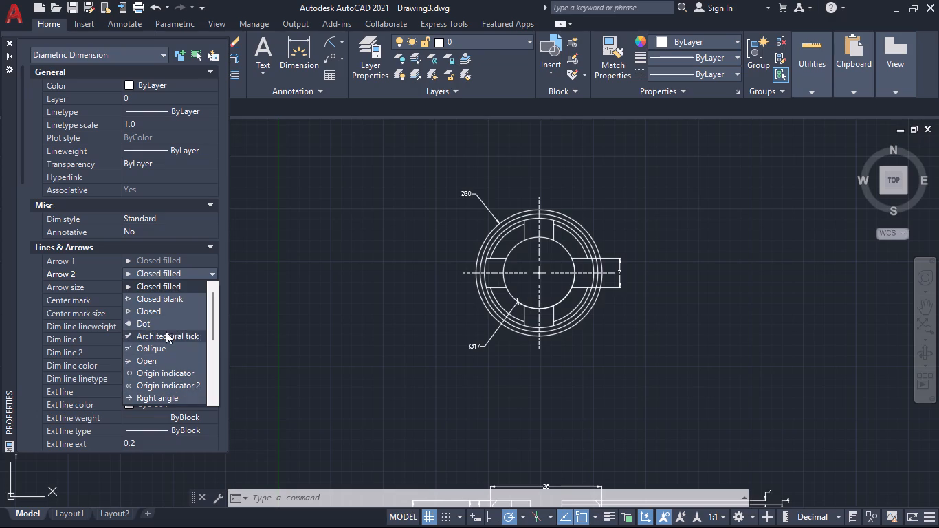
{"action": "scroll", "coordinate": [170, 375], "scroll_direction": "down", "scroll_amount": 3}
{"action": "left_click", "coordinate": [214, 269]}
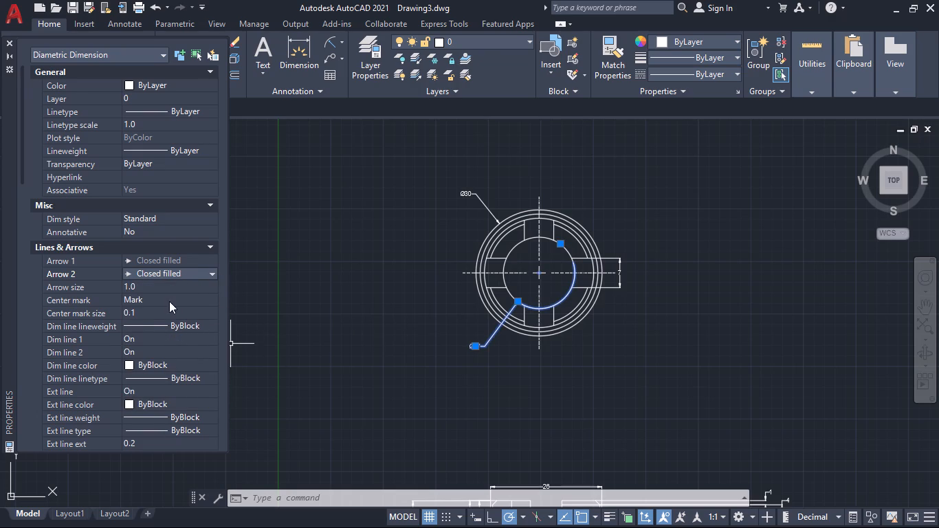
{"action": "scroll", "coordinate": [169, 301], "scroll_direction": "down", "scroll_amount": 3}
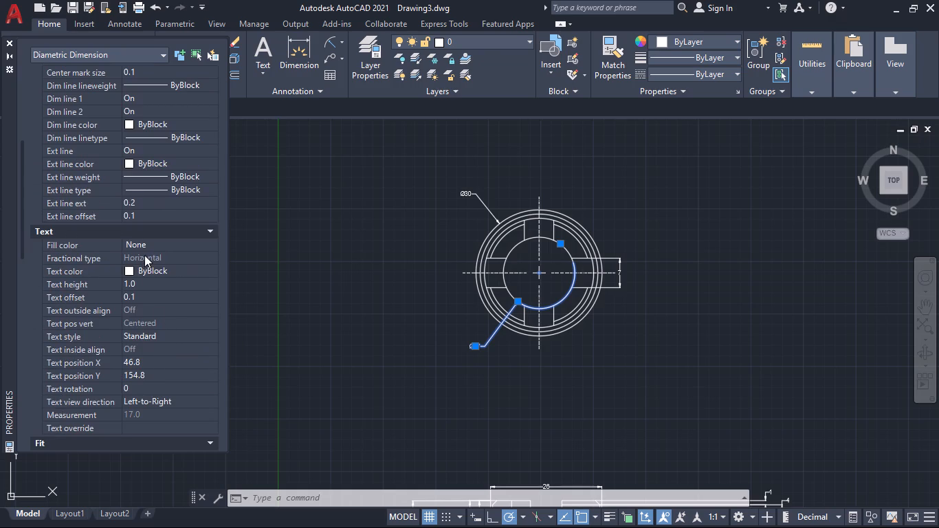
{"action": "scroll", "coordinate": [158, 287], "scroll_direction": "down", "scroll_amount": 1}
{"action": "scroll", "coordinate": [159, 288], "scroll_direction": "up", "scroll_amount": 4}
{"action": "scroll", "coordinate": [159, 288], "scroll_direction": "down", "scroll_amount": 4}
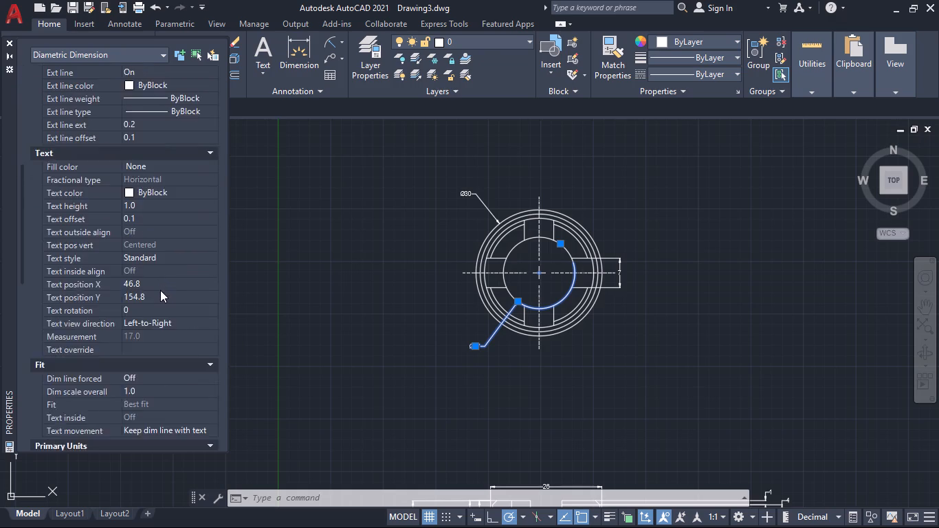
{"action": "scroll", "coordinate": [160, 290], "scroll_direction": "down", "scroll_amount": 2}
{"action": "left_click", "coordinate": [168, 217]}
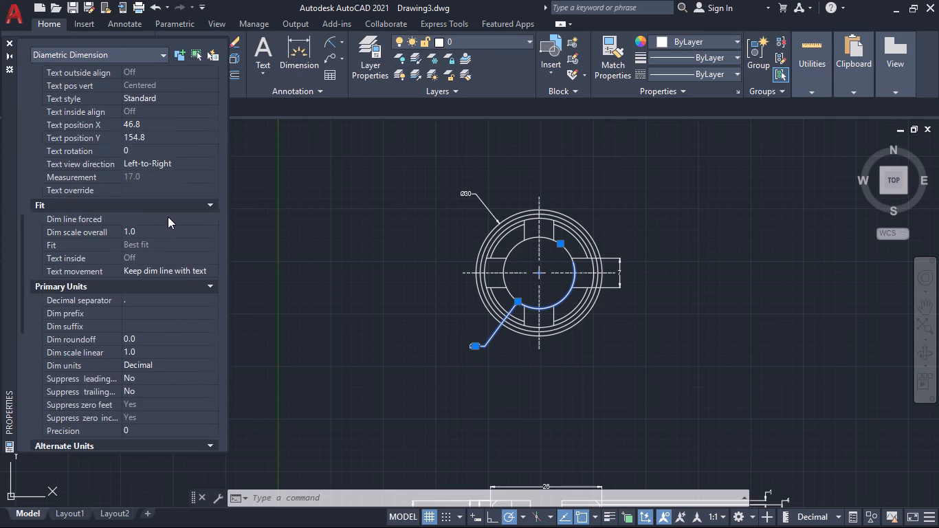
{"action": "left_click", "coordinate": [206, 216]}
{"action": "left_click", "coordinate": [190, 232]}
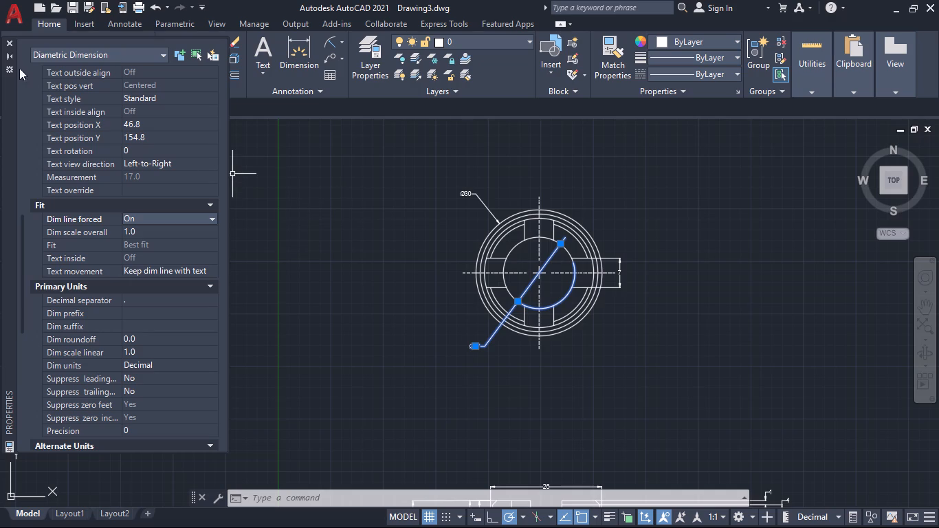
{"action": "left_click", "coordinate": [8, 40]}
{"action": "key", "text": "Escape"}
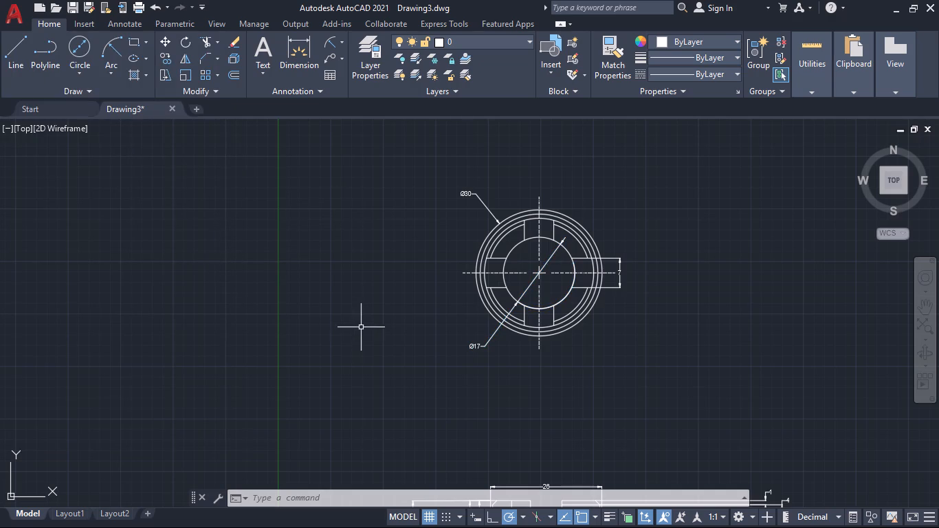
Set Dim line forced to On in the properties of the outermost circle's diameter dimension, then deselect it and close the properties.
{"action": "middle_click_drag", "start_coordinate": [361, 327], "coordinate": [268, 357]}
{"action": "scroll", "coordinate": [349, 279], "scroll_direction": "up", "scroll_amount": 2}
{"action": "scroll", "coordinate": [356, 275], "scroll_direction": "down", "scroll_amount": 1}
{"action": "middle_click_drag", "start_coordinate": [358, 265], "coordinate": [300, 276]}
{"action": "middle_click_drag", "start_coordinate": [327, 252], "coordinate": [290, 277]}
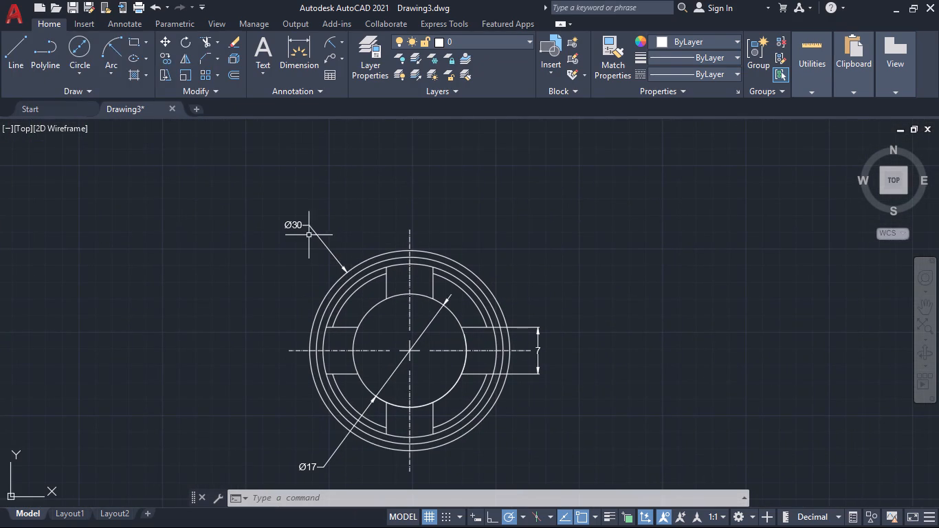
{"action": "left_click", "coordinate": [299, 225]}
{"action": "key", "text": "ctrl+1"}
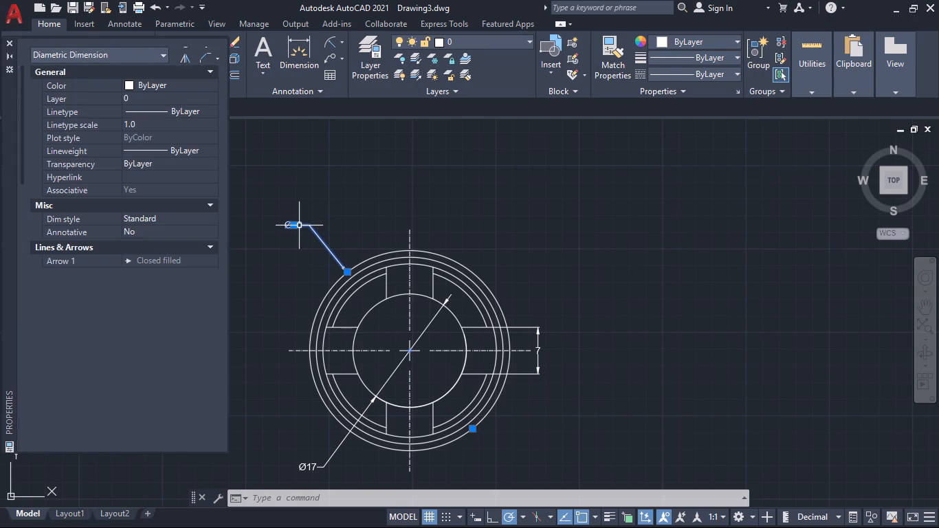
{"action": "scroll", "coordinate": [118, 262], "scroll_direction": "down", "scroll_amount": 5}
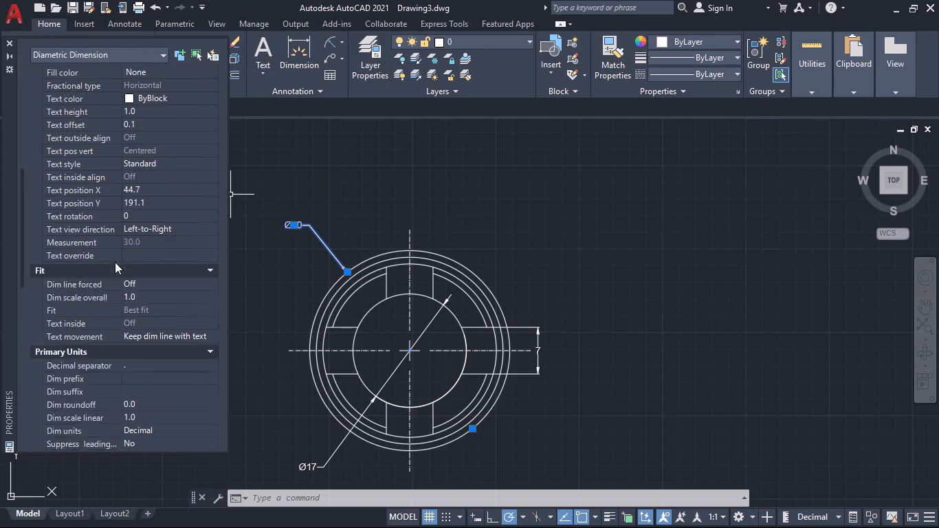
{"action": "scroll", "coordinate": [114, 250], "scroll_direction": "down", "scroll_amount": 2}
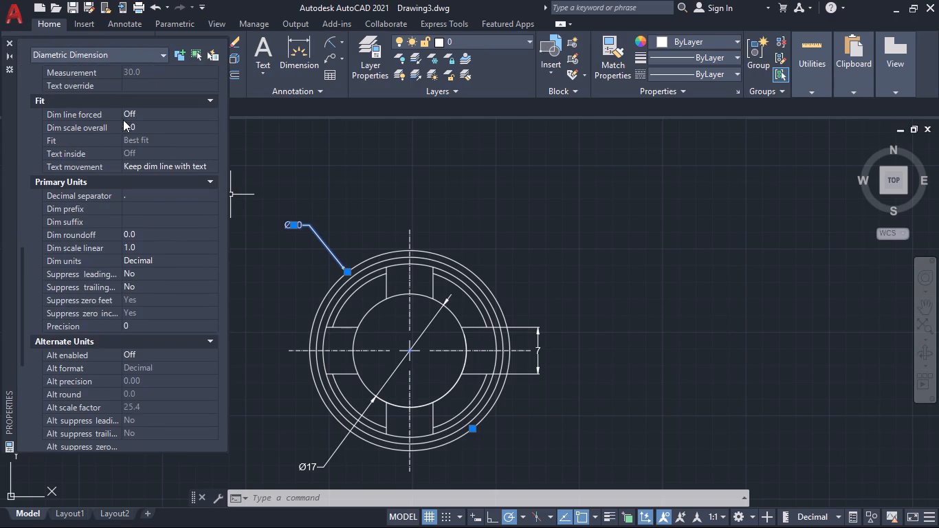
{"action": "left_click", "coordinate": [129, 114]}
{"action": "left_click", "coordinate": [150, 112]}
{"action": "left_click", "coordinate": [146, 126]}
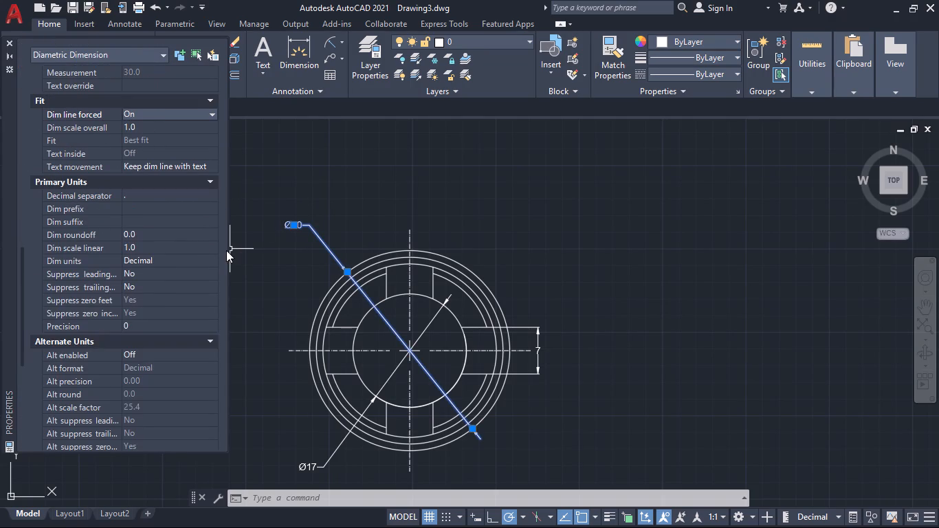
{"action": "key", "text": "Escape"}
{"action": "scroll", "coordinate": [574, 348], "scroll_direction": "down", "scroll_amount": 1}
{"action": "middle_click_drag", "start_coordinate": [586, 390], "coordinate": [517, 364]}
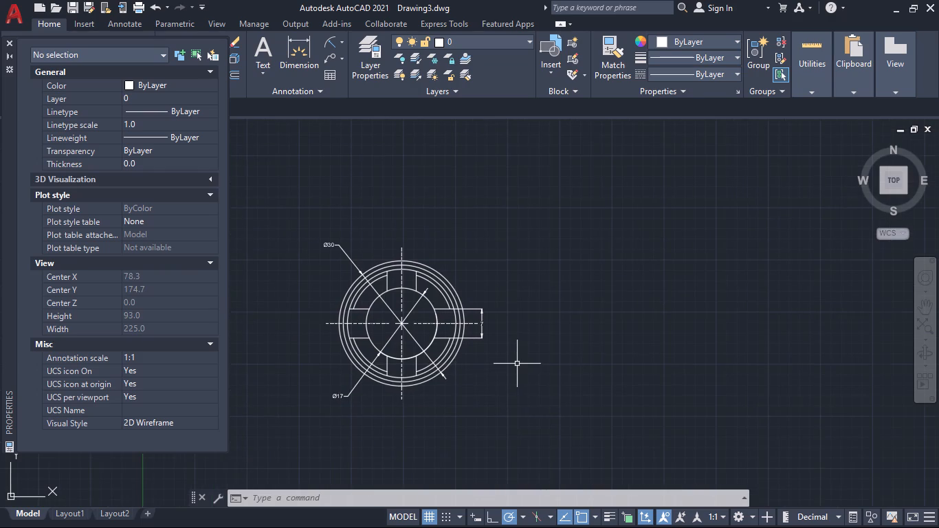
{"action": "key", "text": "Escape"}
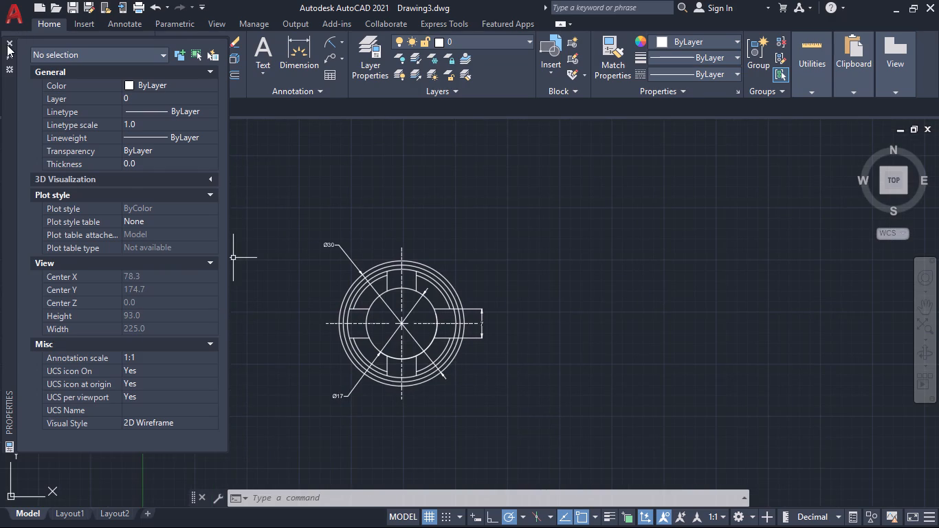
{"action": "left_click", "coordinate": [7, 44]}
Start a Solid hatch coloured black (0,0,0) and fill all sections of the clean rook copy's base, from bottom plate to rounded collar.
{"action": "middle_click_drag", "start_coordinate": [720, 351], "coordinate": [661, 276]}
{"action": "scroll", "coordinate": [641, 310], "scroll_direction": "down", "scroll_amount": 2}
{"action": "middle_click_drag", "start_coordinate": [621, 340], "coordinate": [561, 226]}
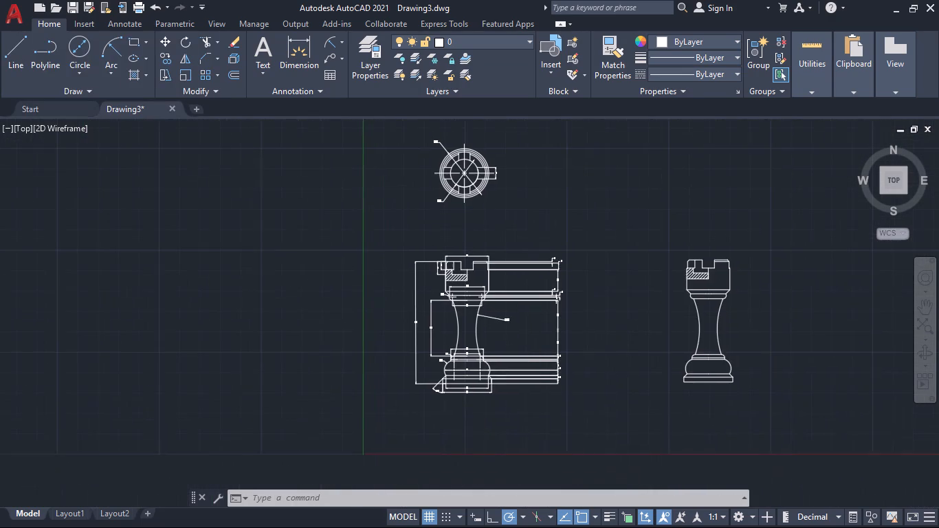
{"action": "scroll", "coordinate": [485, 307], "scroll_direction": "up", "scroll_amount": 1}
{"action": "middle_click_drag", "start_coordinate": [546, 329], "coordinate": [428, 309]}
{"action": "middle_click_drag", "start_coordinate": [576, 312], "coordinate": [462, 346]}
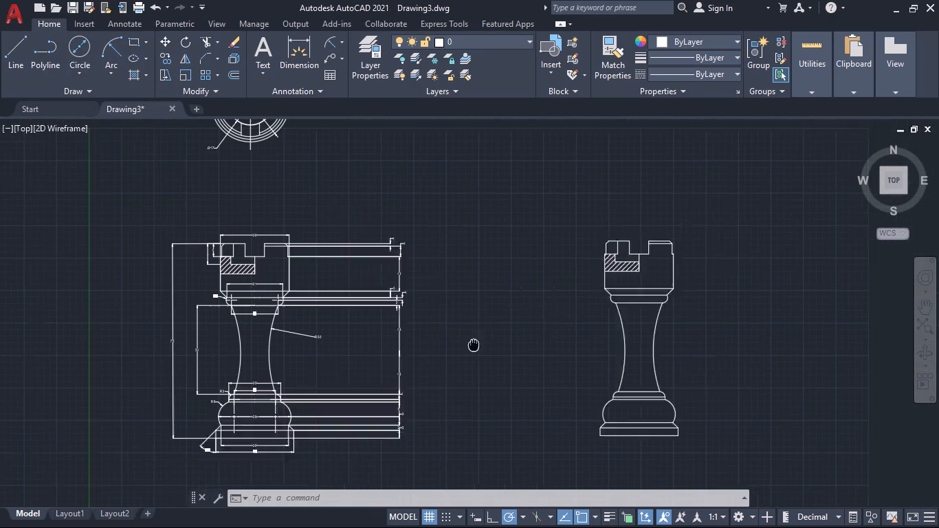
{"action": "middle_click_drag", "start_coordinate": [462, 346], "coordinate": [439, 349]}
{"action": "scroll", "coordinate": [566, 269], "scroll_direction": "up", "scroll_amount": 2}
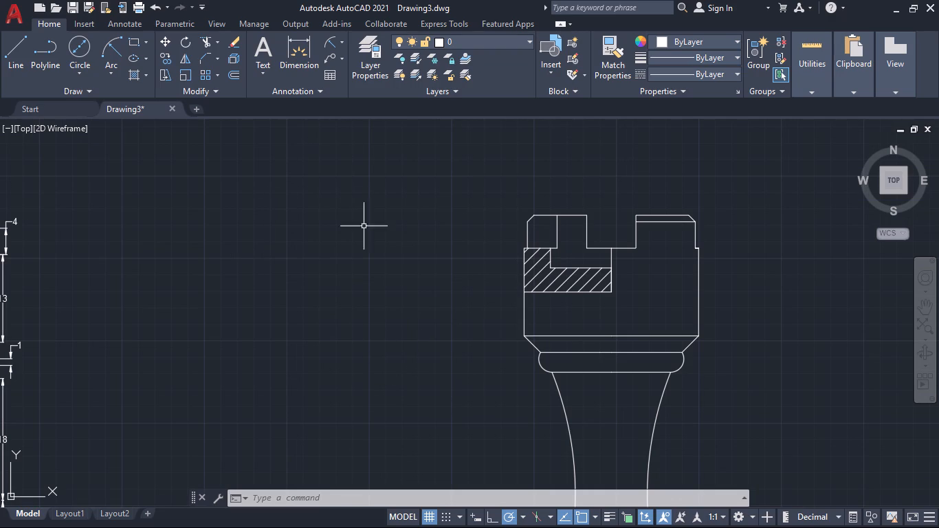
{"action": "key", "text": "h"}
{"action": "key", "text": "Return"}
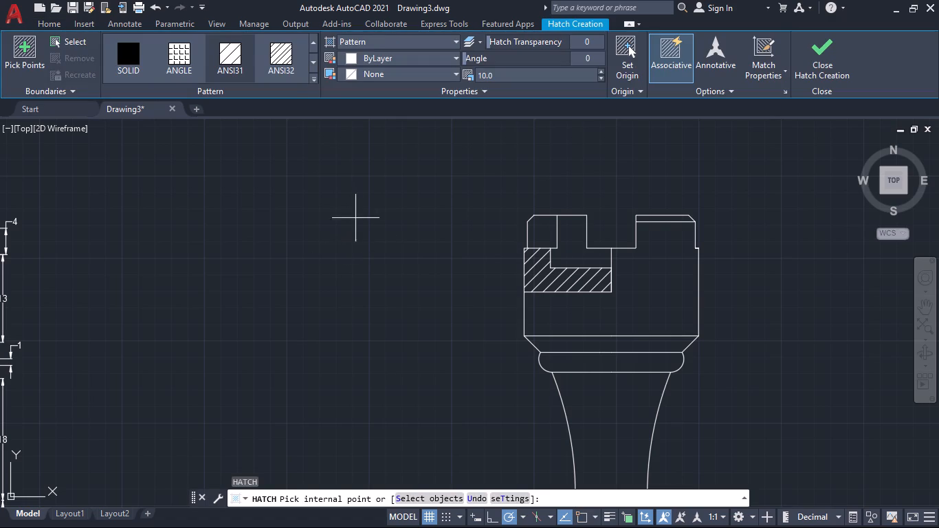
{"action": "left_click", "coordinate": [353, 42]}
{"action": "left_click", "coordinate": [371, 56]}
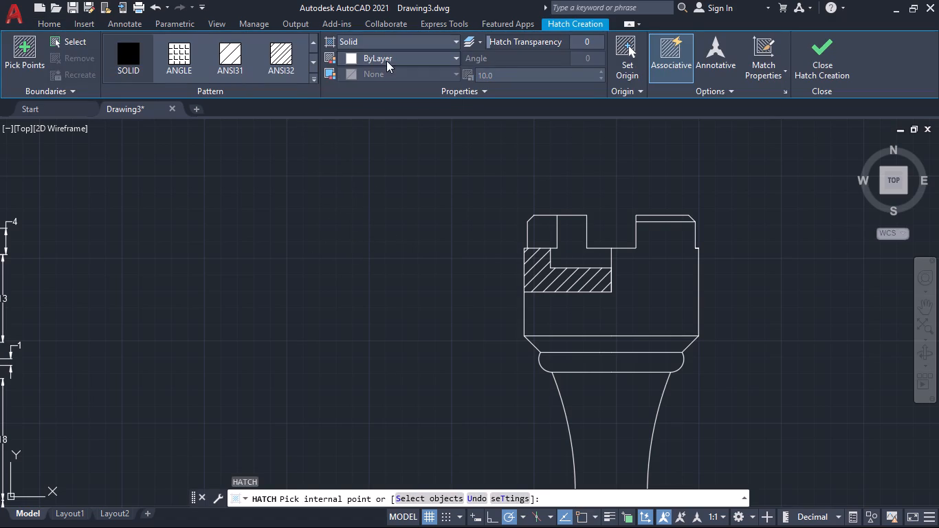
{"action": "left_click", "coordinate": [378, 58]}
{"action": "left_click", "coordinate": [345, 129]}
{"action": "scroll", "coordinate": [599, 303], "scroll_direction": "down", "scroll_amount": 1}
{"action": "middle_click_drag", "start_coordinate": [612, 412], "coordinate": [555, 209]}
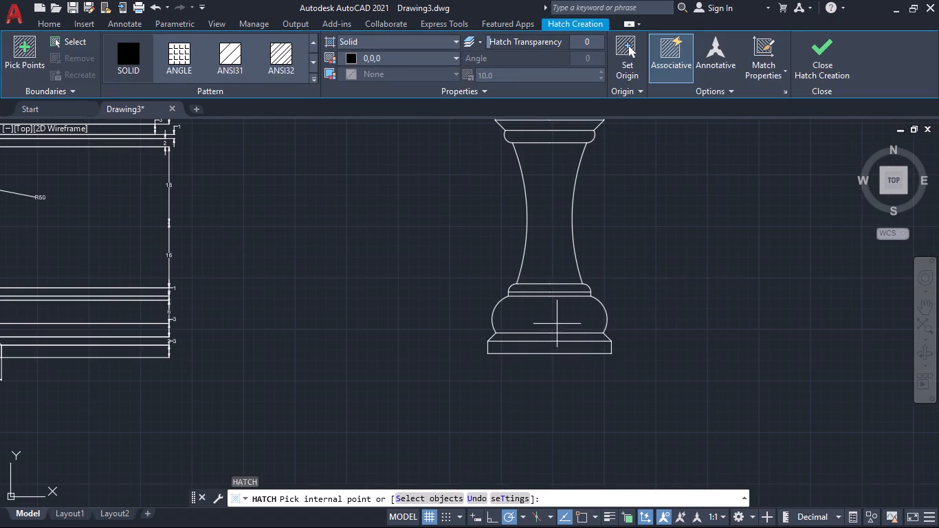
{"action": "left_click", "coordinate": [554, 321]}
{"action": "scroll", "coordinate": [536, 344], "scroll_direction": "up", "scroll_amount": 2}
{"action": "left_click", "coordinate": [533, 351]}
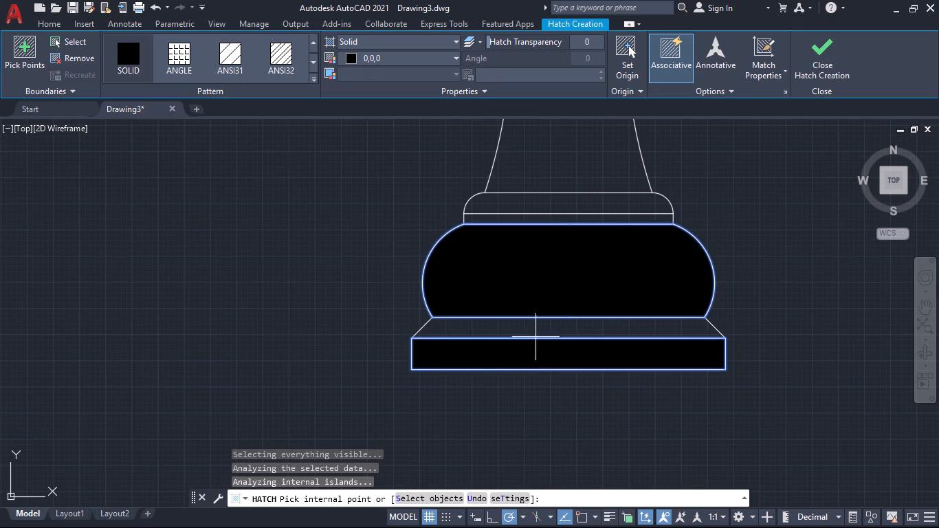
{"action": "left_click", "coordinate": [537, 331]}
{"action": "left_click", "coordinate": [560, 207]}
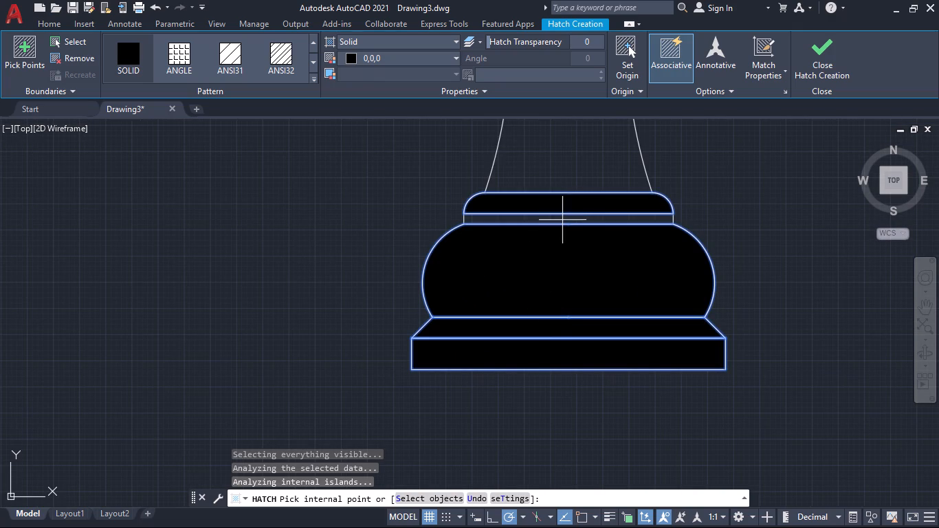
{"action": "left_click", "coordinate": [563, 221]}
Fill the clean rook copy's curved stem, neck ring, tapered band and main head body with the same solid black hatch.
{"action": "scroll", "coordinate": [729, 177], "scroll_direction": "down", "scroll_amount": 1}
{"action": "middle_click_drag", "start_coordinate": [731, 177], "coordinate": [681, 368]}
{"action": "left_click", "coordinate": [586, 279]}
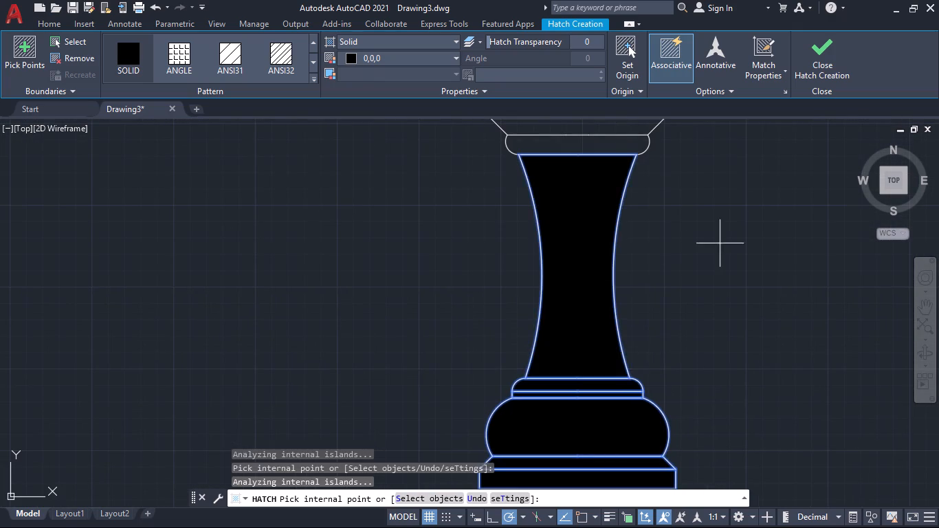
{"action": "scroll", "coordinate": [724, 241], "scroll_direction": "down", "scroll_amount": 1}
{"action": "middle_click_drag", "start_coordinate": [718, 235], "coordinate": [664, 393]}
{"action": "scroll", "coordinate": [576, 329], "scroll_direction": "up", "scroll_amount": 2}
{"action": "left_click", "coordinate": [580, 357]}
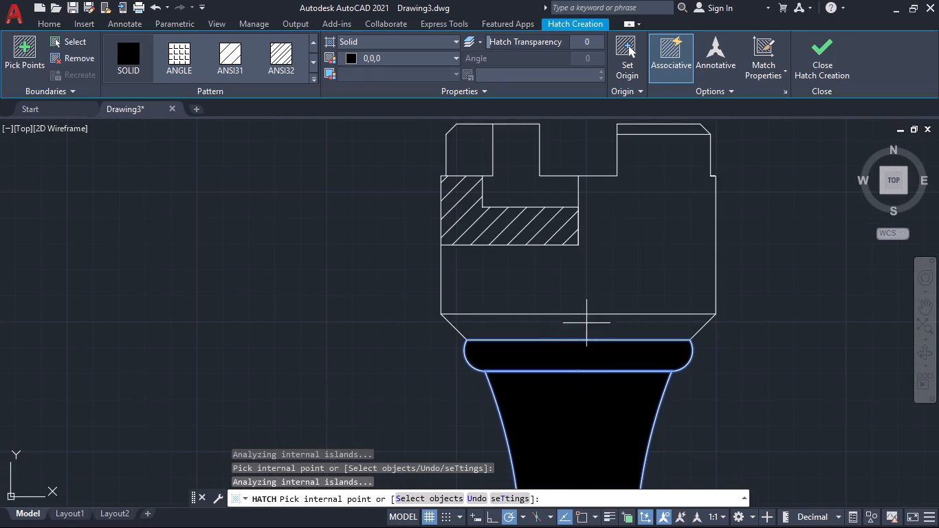
{"action": "left_click", "coordinate": [587, 316]}
{"action": "left_click", "coordinate": [604, 273]}
Fill the right battlement's top strip, the sectioned area, the inner recess and the left battlement of the copy, and finish the hatch.
{"action": "scroll", "coordinate": [777, 285], "scroll_direction": "down", "scroll_amount": 1}
{"action": "middle_click_drag", "start_coordinate": [777, 285], "coordinate": [738, 421]}
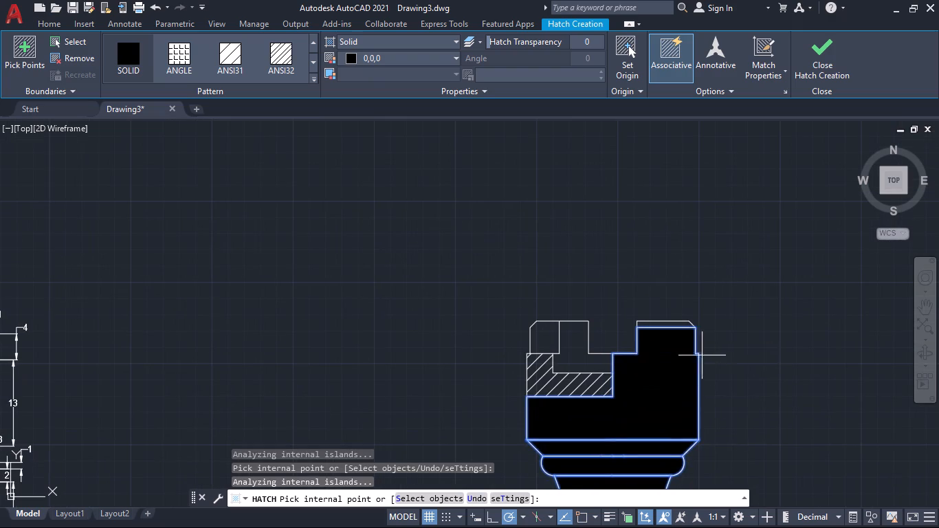
{"action": "left_click", "coordinate": [678, 326]}
{"action": "left_click", "coordinate": [547, 383]}
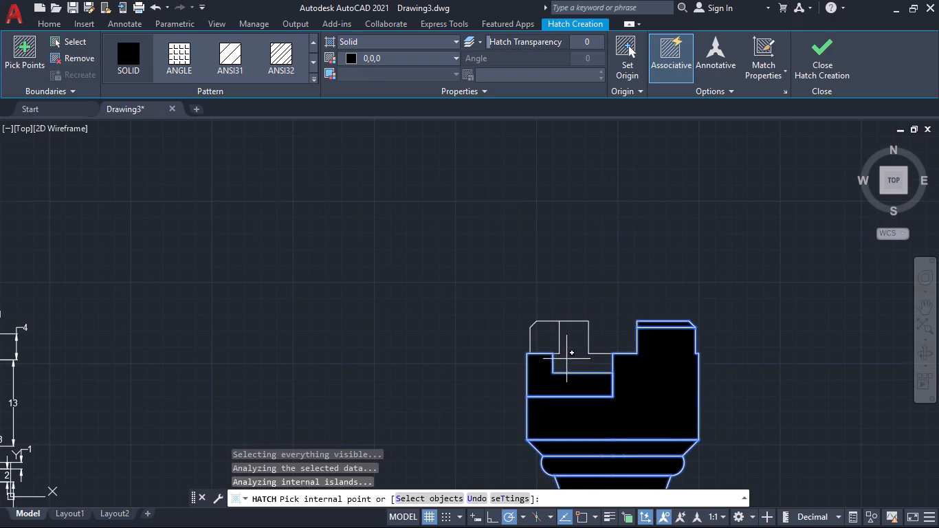
{"action": "left_click", "coordinate": [567, 357]}
{"action": "left_click", "coordinate": [555, 339]}
{"action": "scroll", "coordinate": [639, 323], "scroll_direction": "down", "scroll_amount": 2}
{"action": "middle_click_drag", "start_coordinate": [689, 373], "coordinate": [622, 324]}
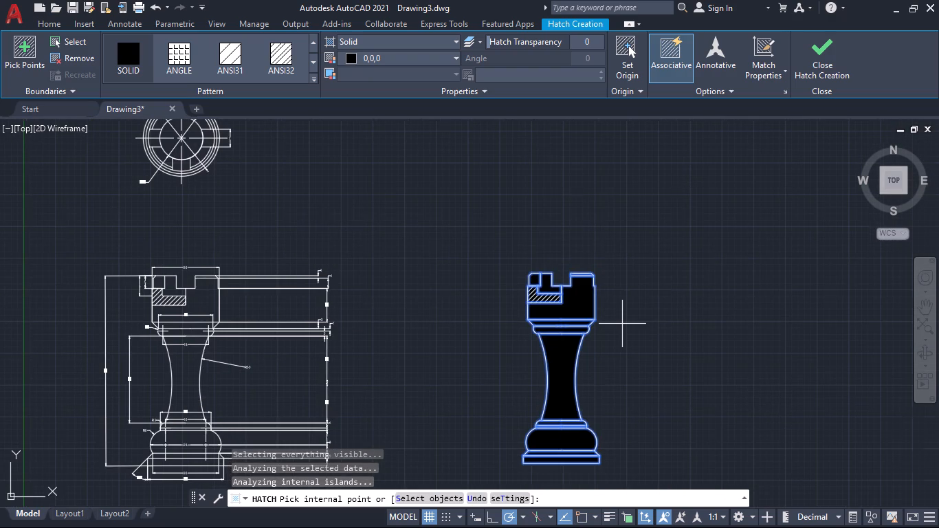
{"action": "key", "text": "Return"}
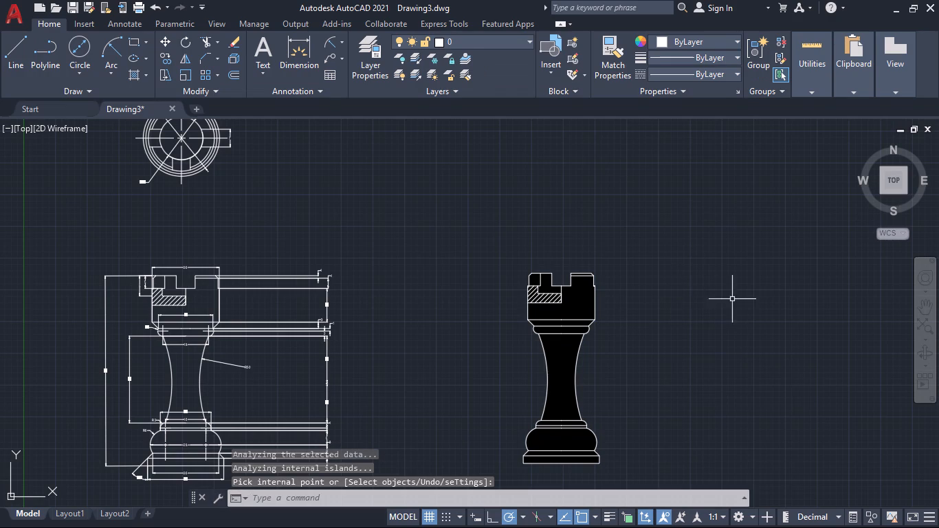
Save the drawing in Documents under the file name ROOK.
{"action": "scroll", "coordinate": [729, 304], "scroll_direction": "down", "scroll_amount": 1}
{"action": "middle_click_drag", "start_coordinate": [703, 338], "coordinate": [697, 316]}
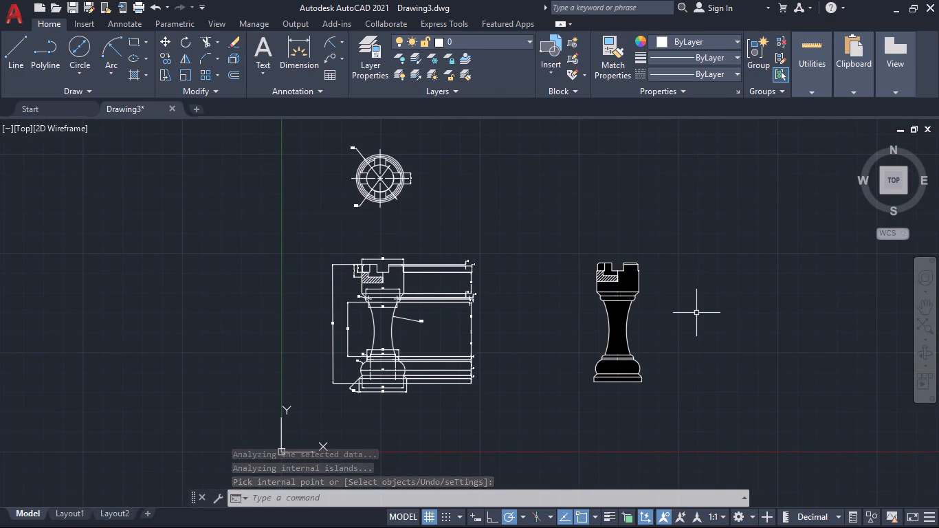
{"action": "middle_click_drag", "start_coordinate": [716, 316], "coordinate": [681, 322]}
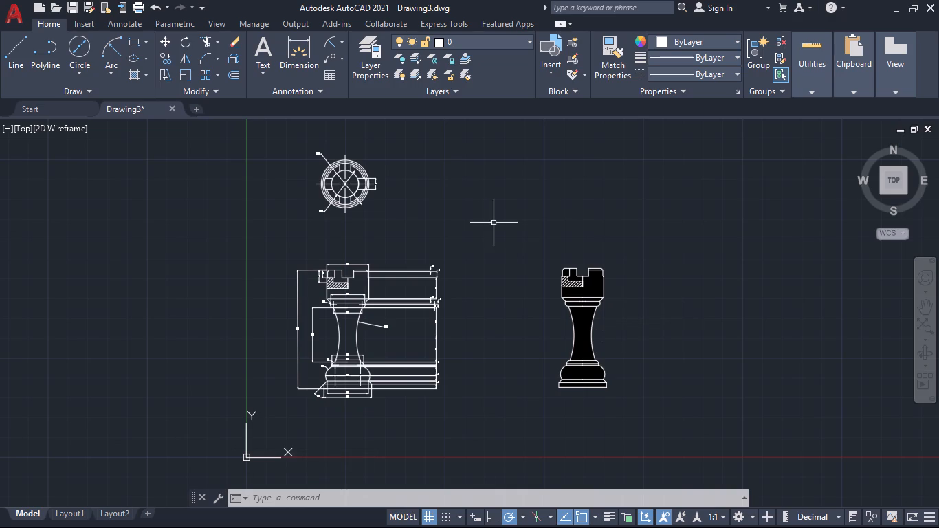
{"action": "key", "text": "ctrl+s"}
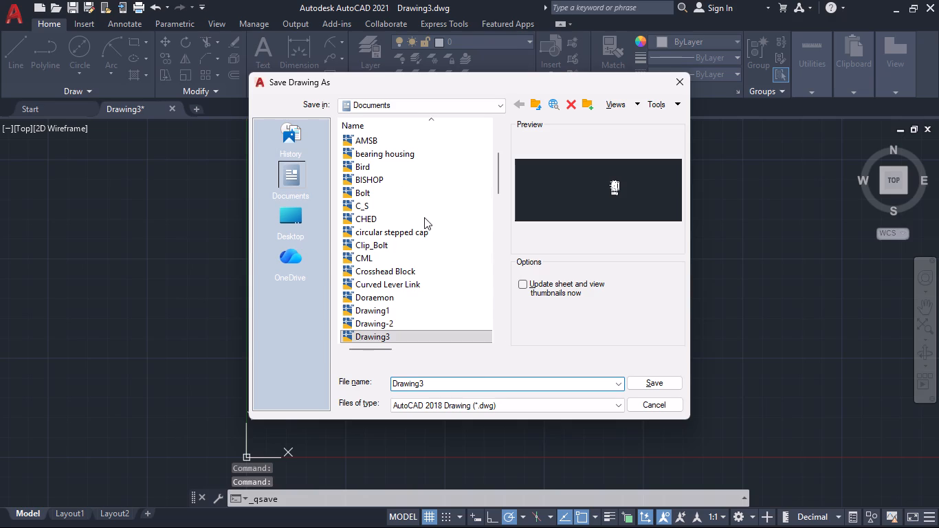
{"action": "double_click", "coordinate": [445, 383]}
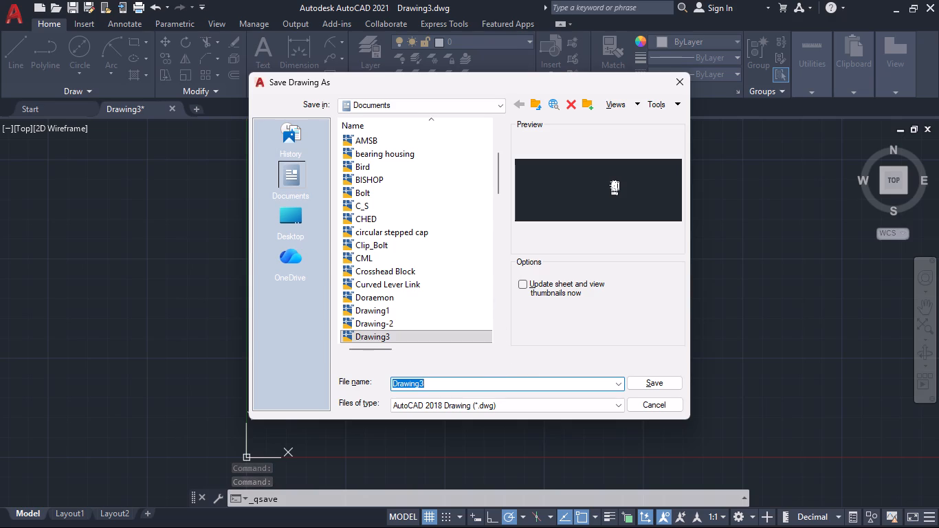
{"action": "key", "text": "BackSpace"}
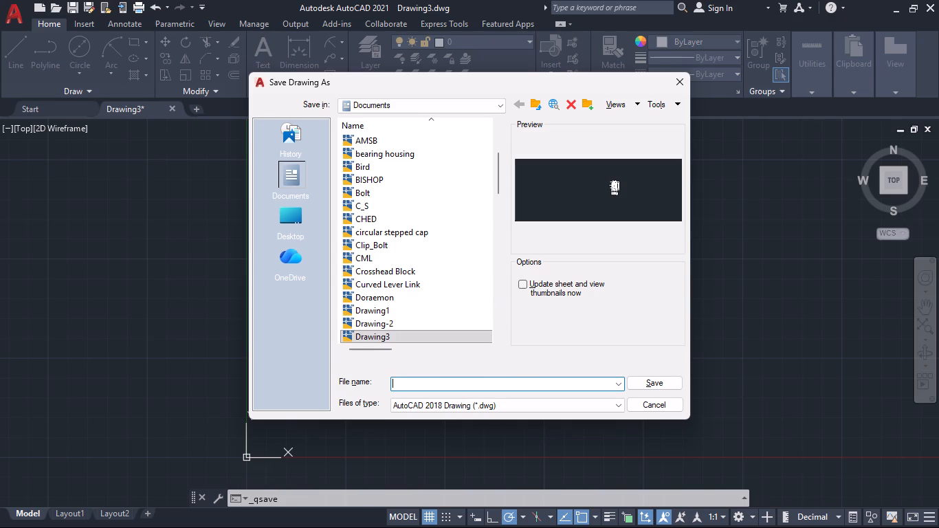
{"action": "type", "text": "ROOK"}
{"action": "key", "text": "Return"}
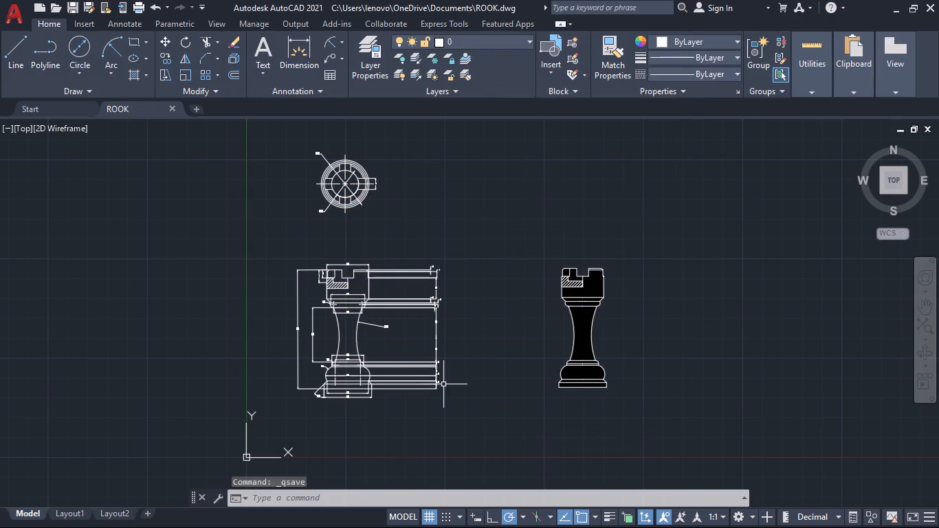
Switch from AutoCAD to another open application.
{"action": "key", "text": "alt+Tab"}
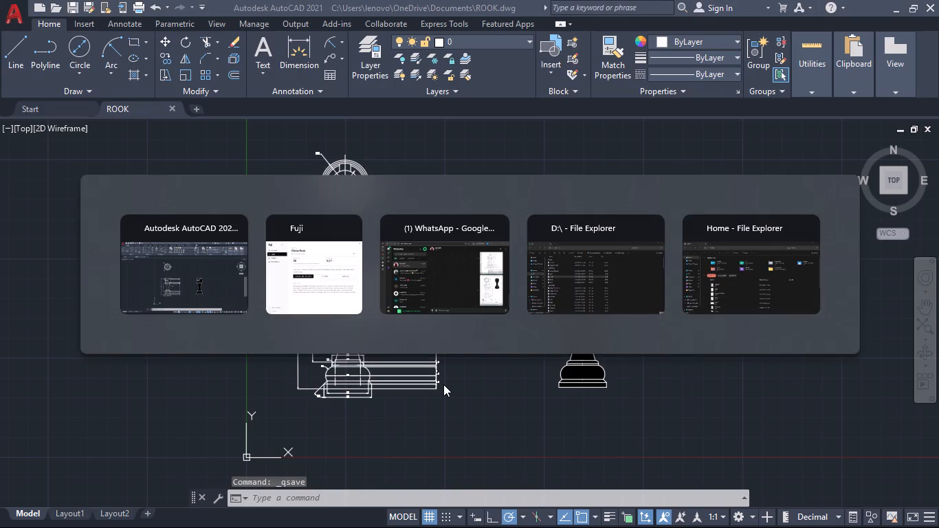